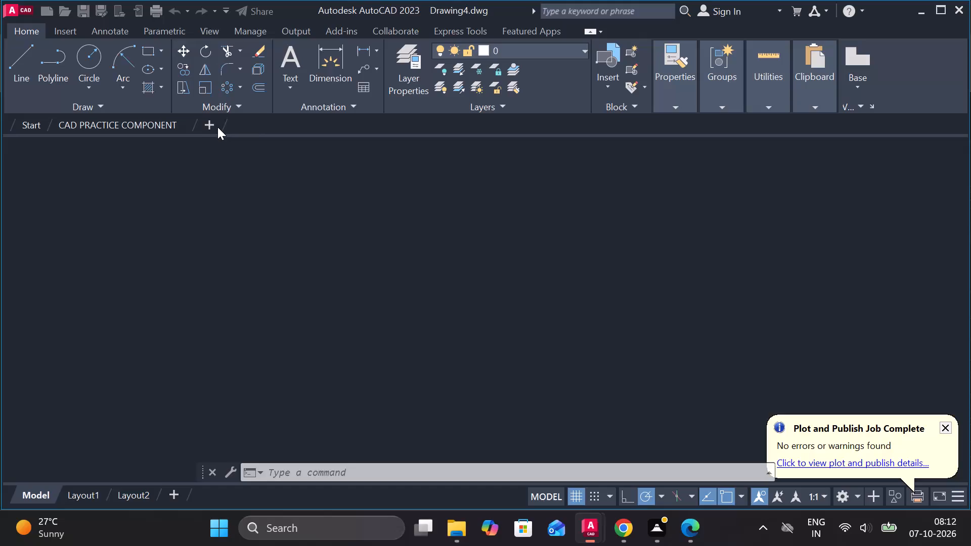
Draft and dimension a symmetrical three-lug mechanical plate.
Turn on command log file recording with LOGFILEON.
{"action": "type", "text": "LO"}
{"action": "key", "text": "g"}
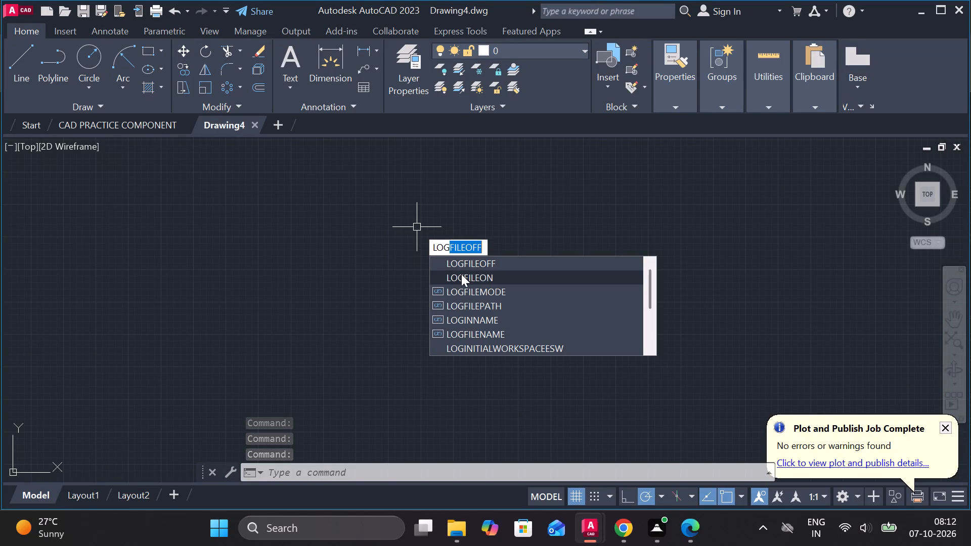
{"action": "left_click", "coordinate": [488, 279]}
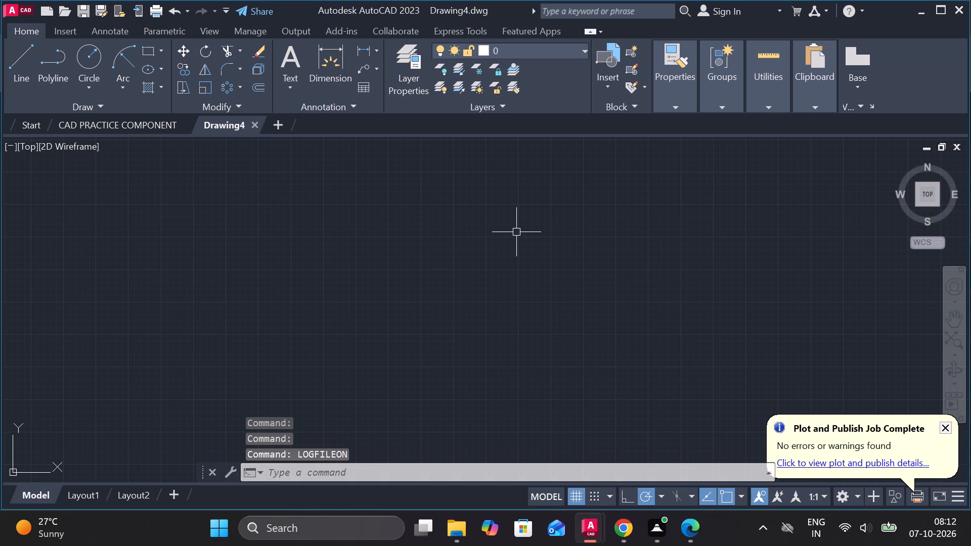
Set the model space limits to a lower-left corner of 0,0 and an upper-right corner of 297,210.
{"action": "type", "text": "LIMI"}
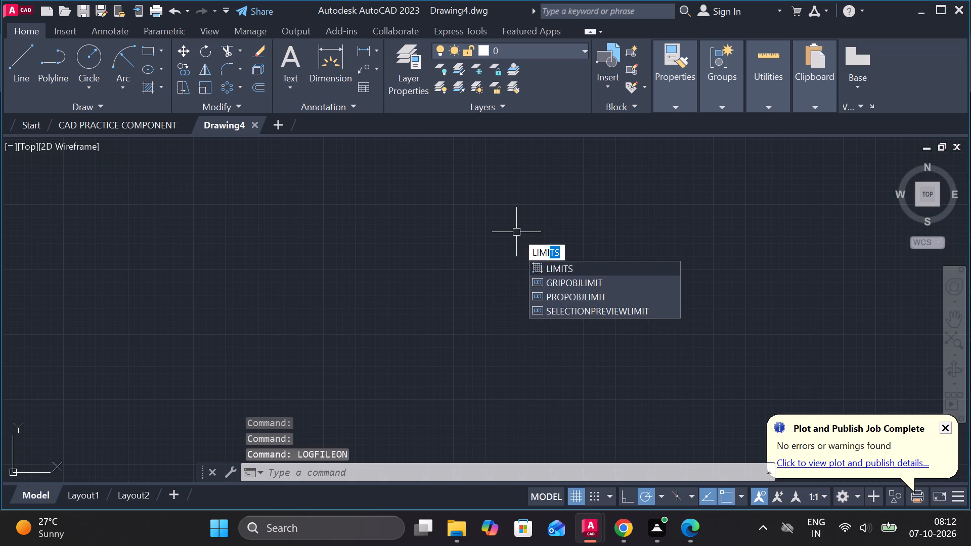
{"action": "left_click", "coordinate": [555, 266]}
{"action": "type", "text": "0,0"}
{"action": "key", "text": "Return"}
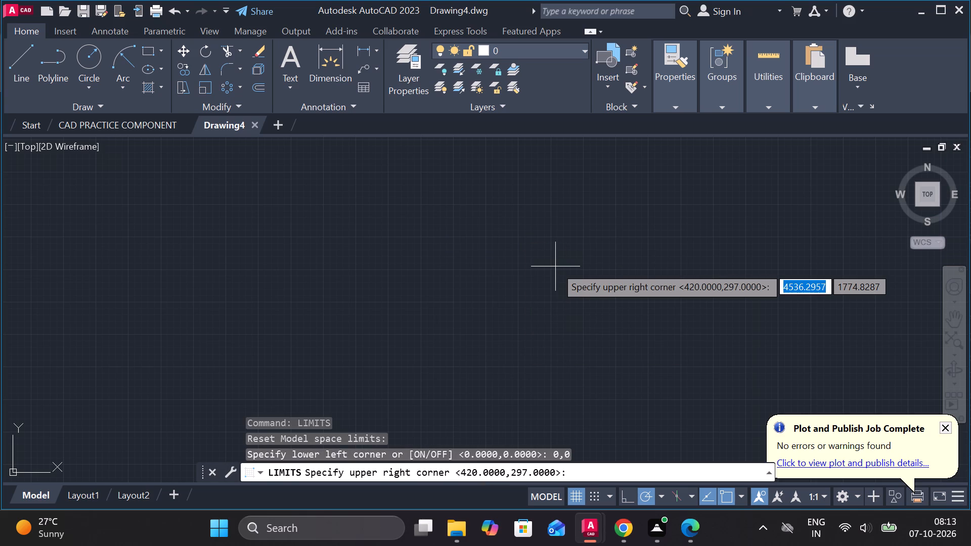
{"action": "type", "text": "29"}
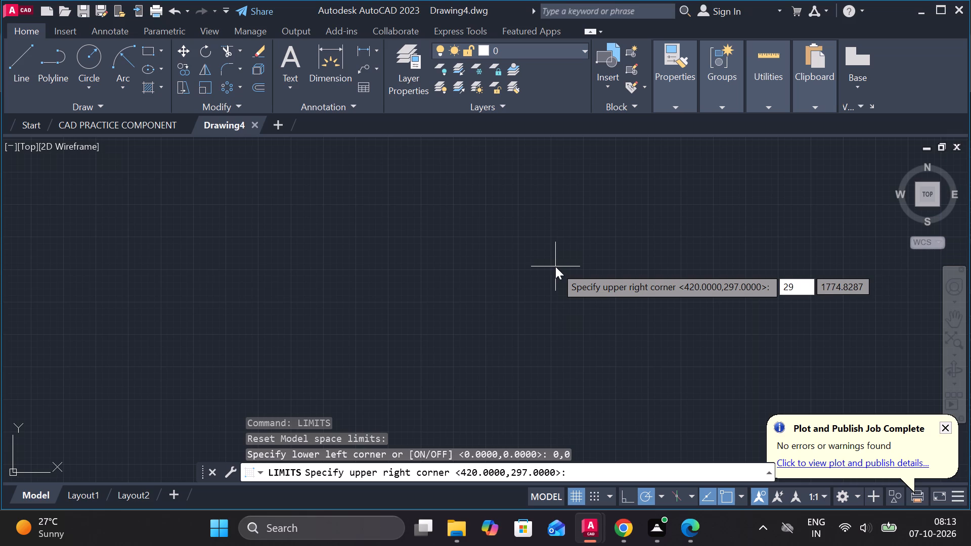
{"action": "key", "text": "7"}
{"action": "key", "text": "comma"}
{"action": "type", "text": "210"}
{"action": "key", "text": "Return"}
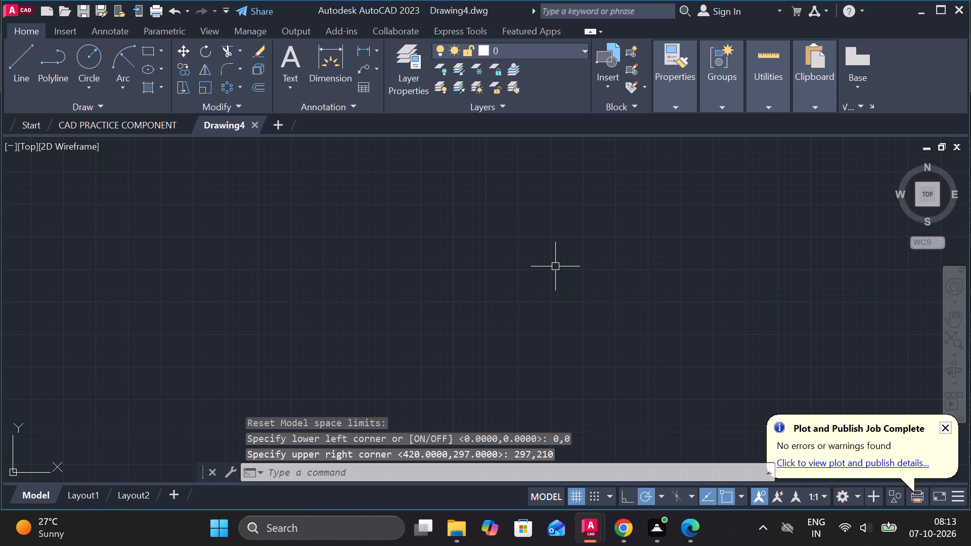
{"action": "key", "text": "z"}
{"action": "key", "text": "Return"}
{"action": "key", "text": "e"}
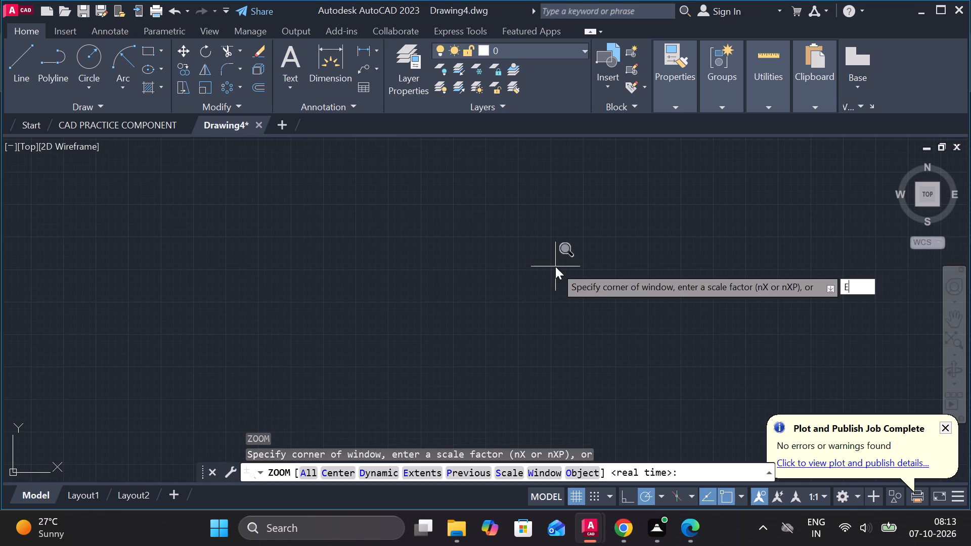
{"action": "key", "text": "Return"}
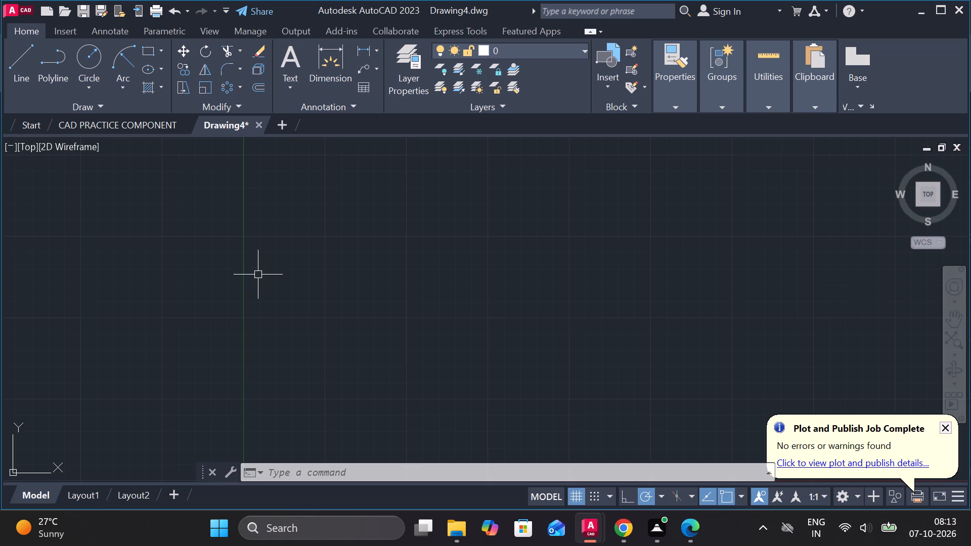
Draw a circle of diameter 108 using Center, Diameter, centred at about 150.5,143 in the empty drawing.
{"action": "left_click", "coordinate": [97, 83]}
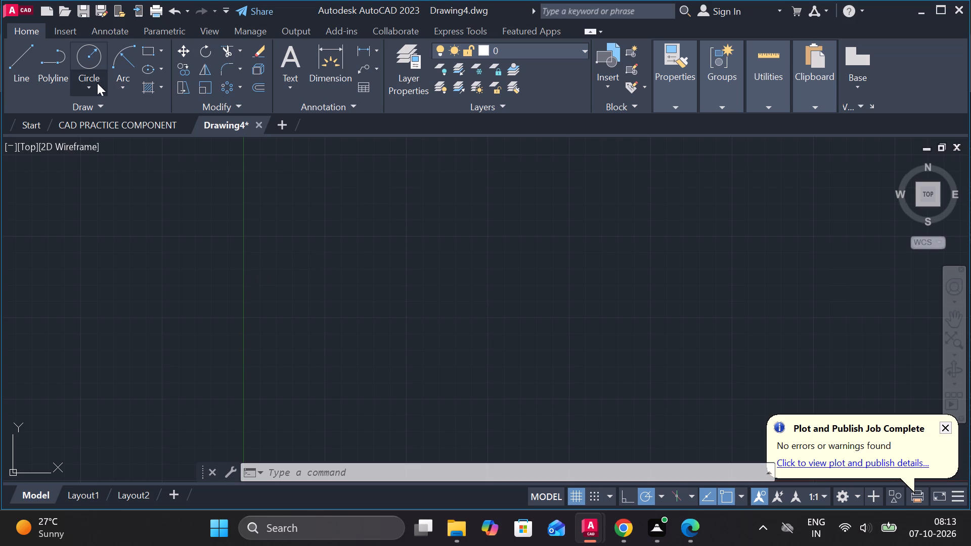
{"action": "left_click", "coordinate": [129, 140]}
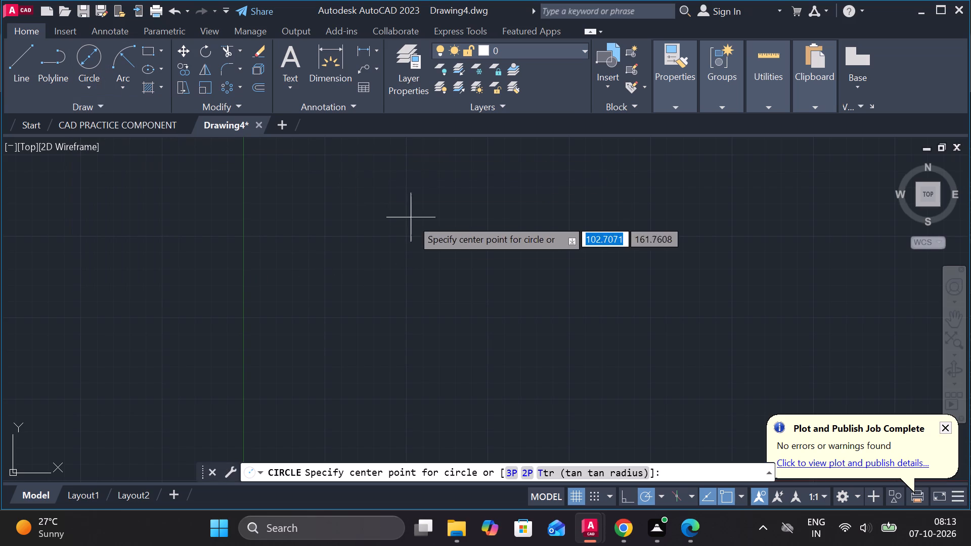
{"action": "left_click", "coordinate": [489, 248]}
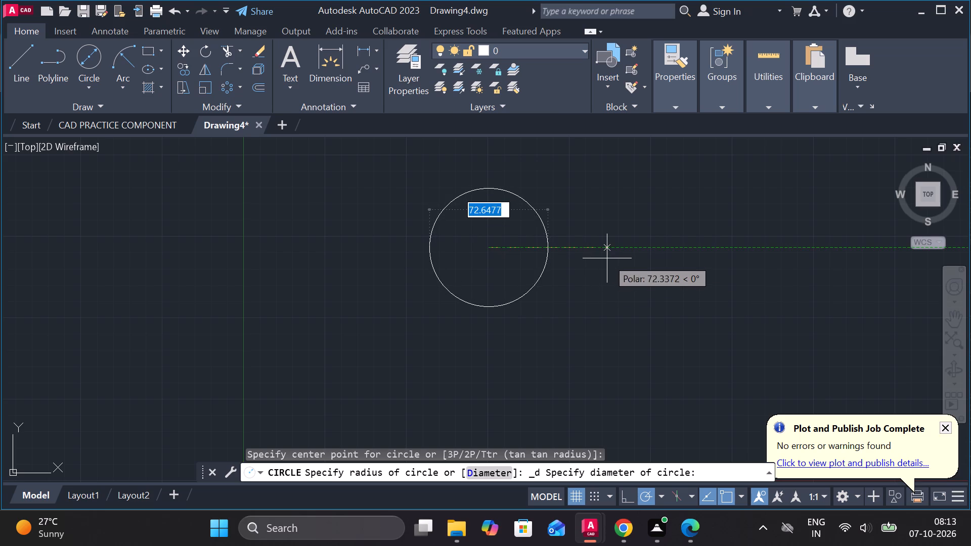
{"action": "key", "text": "d"}
{"action": "key", "text": "Return"}
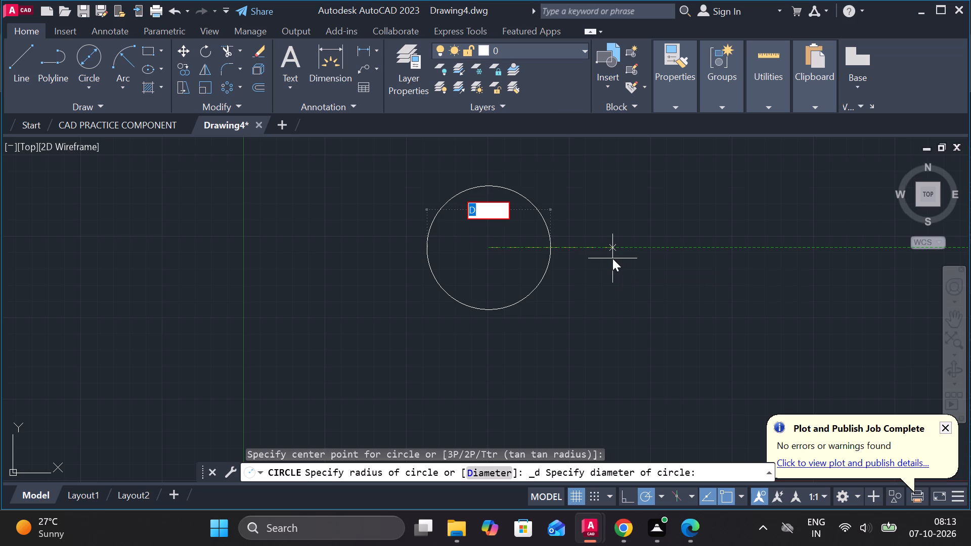
{"action": "key", "text": "1"}
{"action": "type", "text": "08"}
{"action": "key", "text": "Return"}
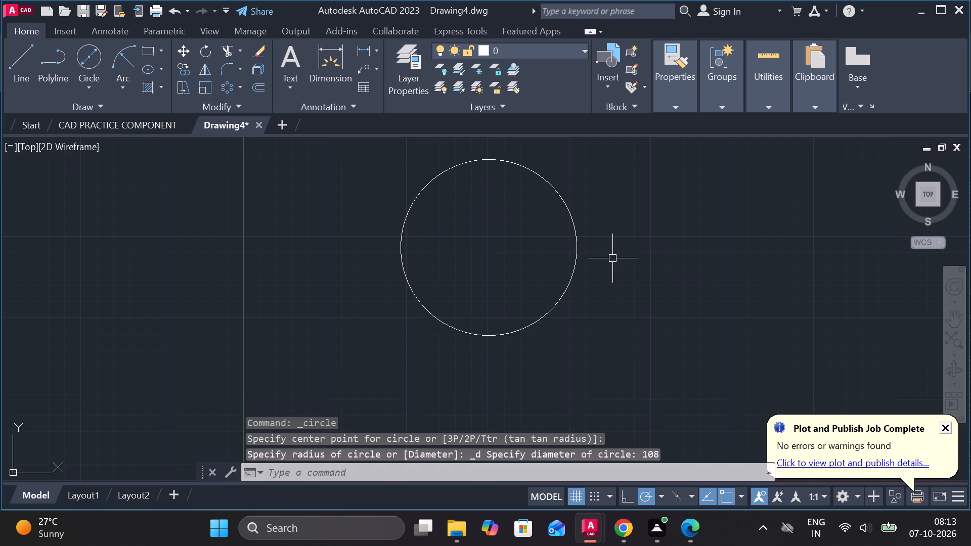
Draw a circle of radius 14 concentric with the 108-diameter circle.
{"action": "key", "text": "space"}
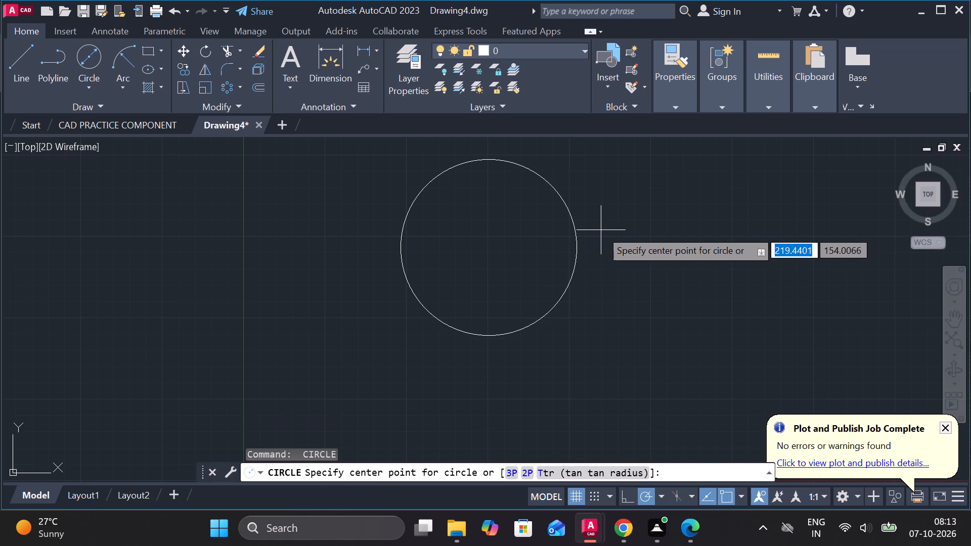
{"action": "left_click", "coordinate": [486, 245]}
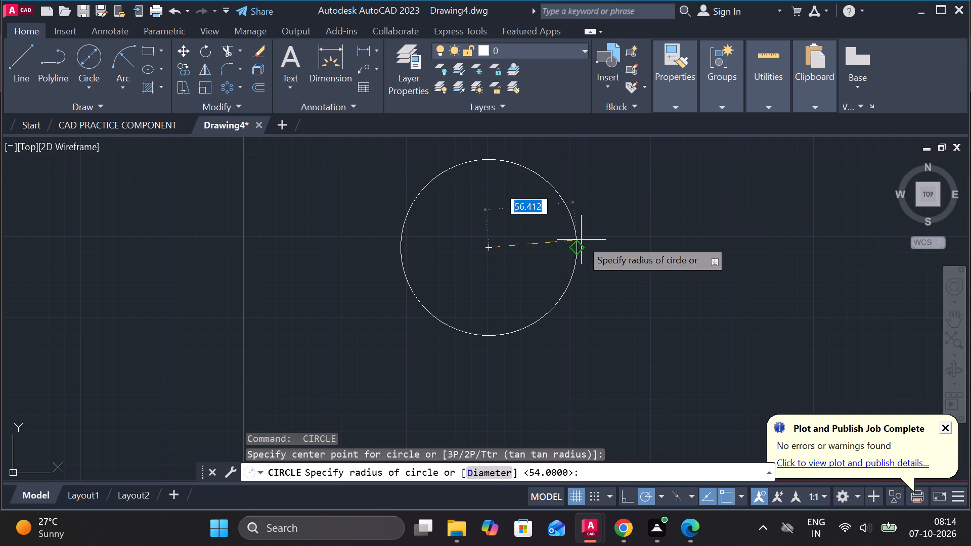
{"action": "type", "text": "14"}
{"action": "key", "text": "space"}
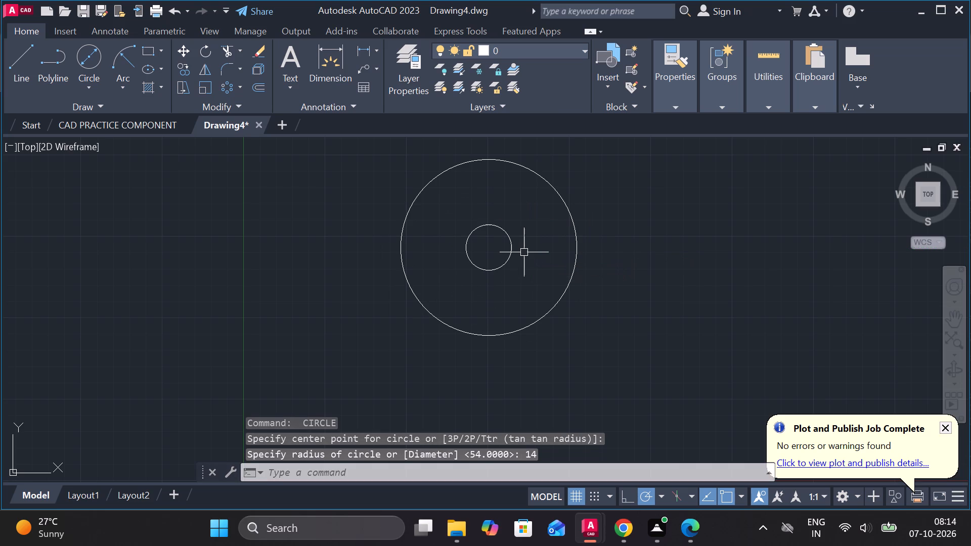
Move the radius 14 circle 108 units straight up from the large circle's centre.
{"action": "left_click", "coordinate": [513, 244]}
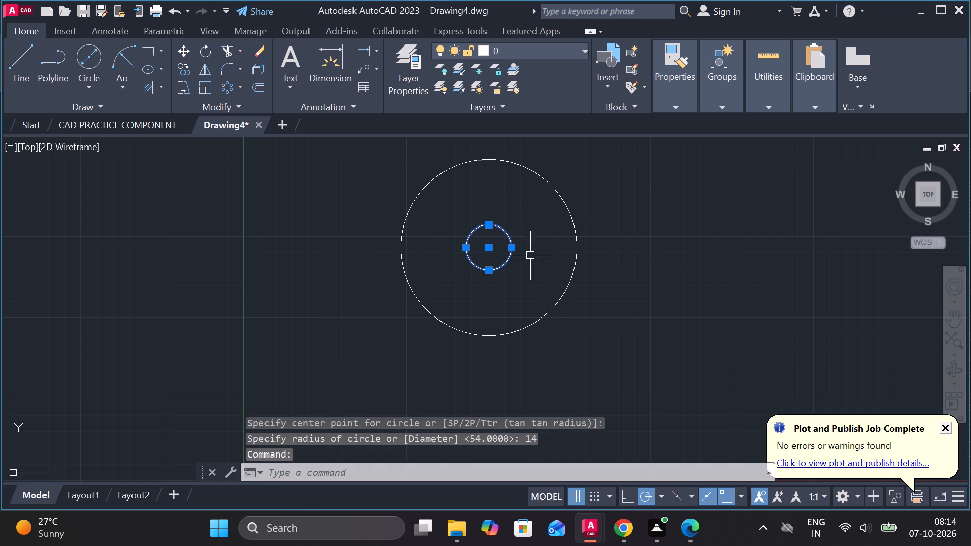
{"action": "key", "text": "m"}
{"action": "key", "text": "Return"}
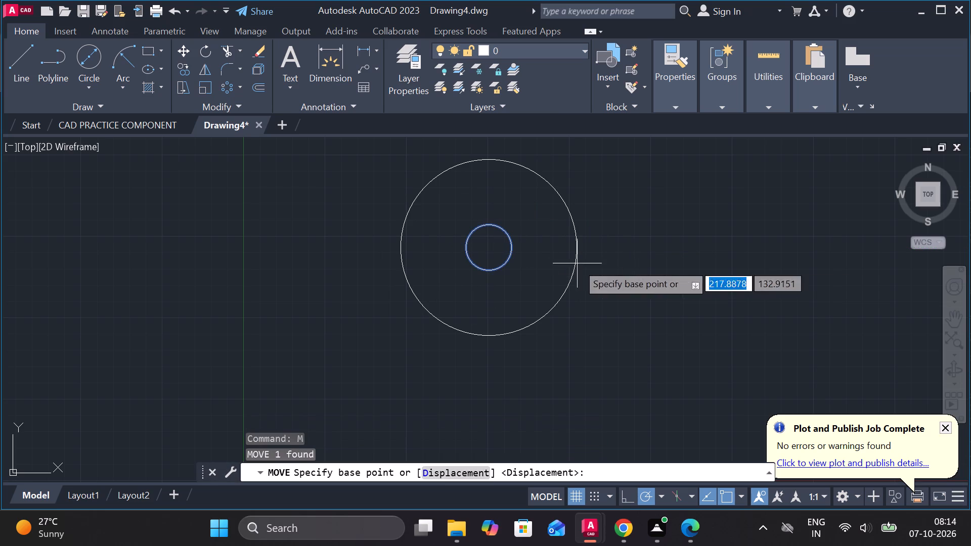
{"action": "left_click", "coordinate": [490, 246]}
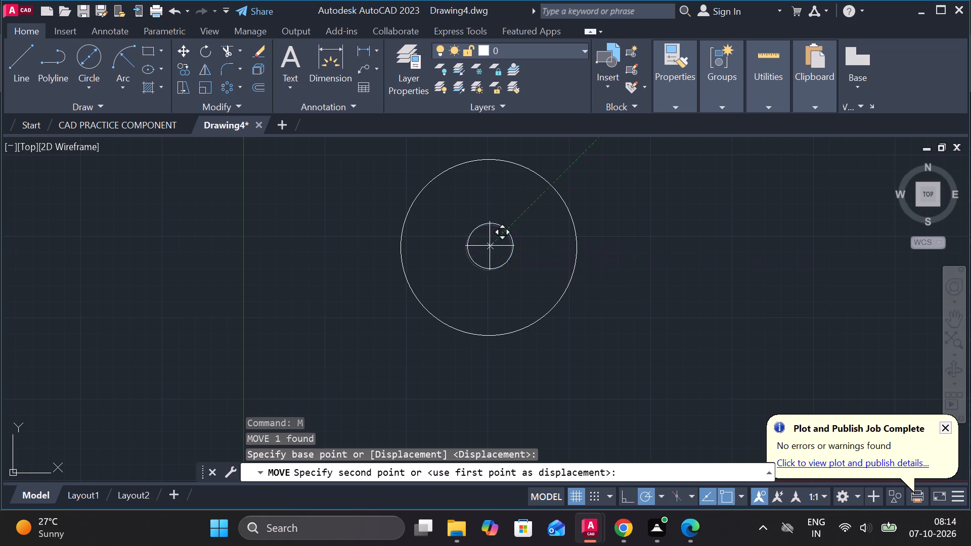
{"action": "middle_click_drag", "start_coordinate": [495, 229], "coordinate": [490, 456]}
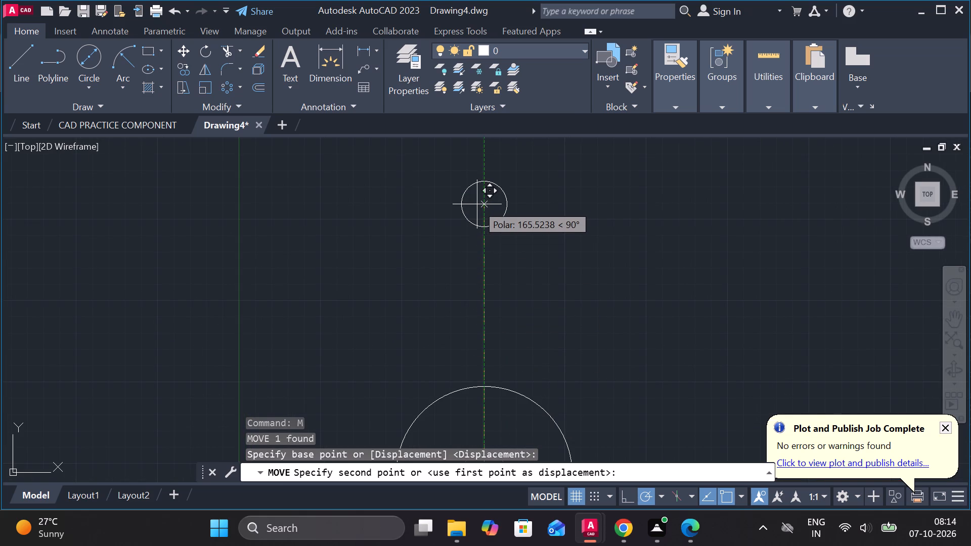
{"action": "type", "text": "108"}
{"action": "key", "text": "Return"}
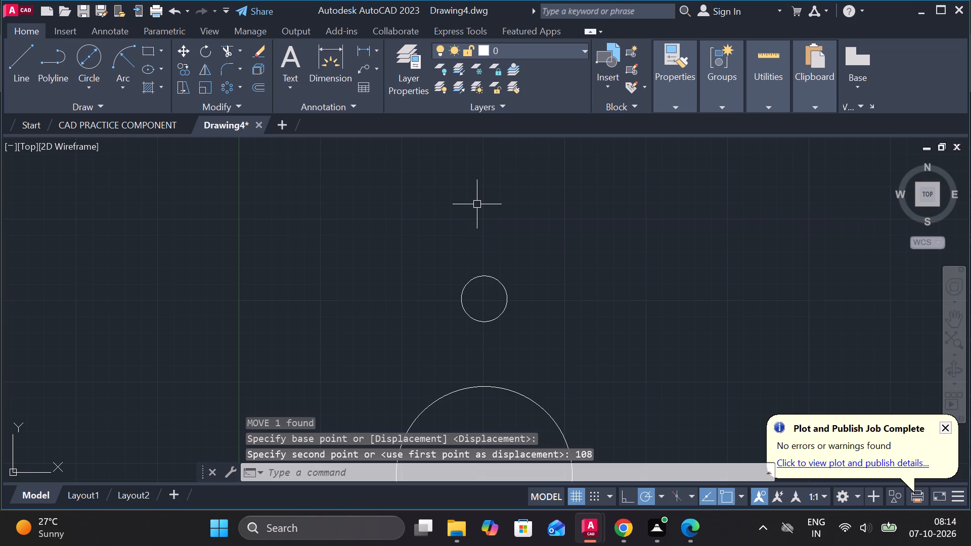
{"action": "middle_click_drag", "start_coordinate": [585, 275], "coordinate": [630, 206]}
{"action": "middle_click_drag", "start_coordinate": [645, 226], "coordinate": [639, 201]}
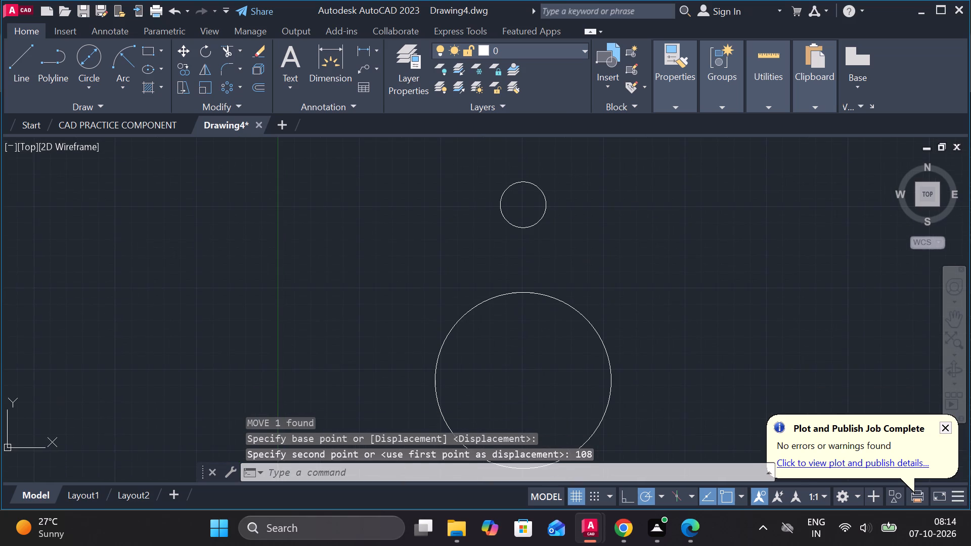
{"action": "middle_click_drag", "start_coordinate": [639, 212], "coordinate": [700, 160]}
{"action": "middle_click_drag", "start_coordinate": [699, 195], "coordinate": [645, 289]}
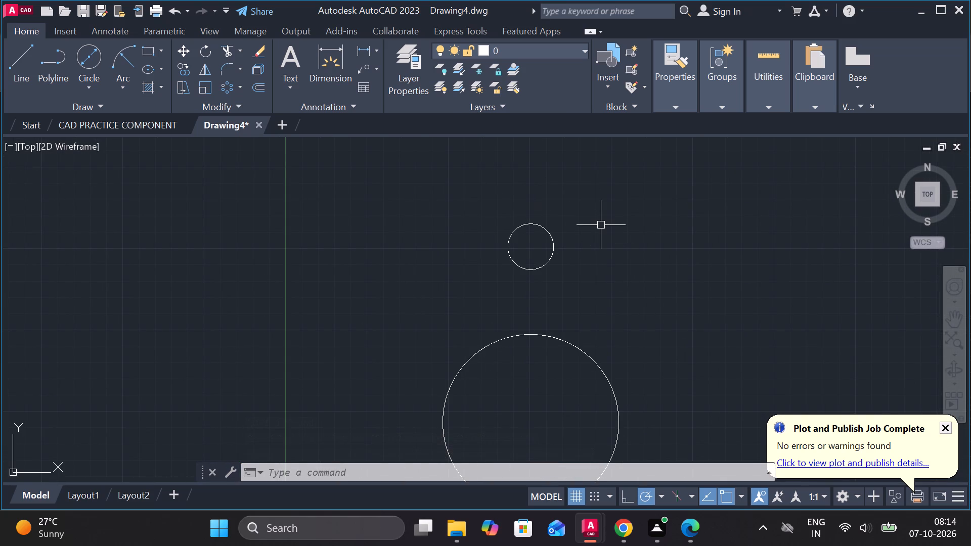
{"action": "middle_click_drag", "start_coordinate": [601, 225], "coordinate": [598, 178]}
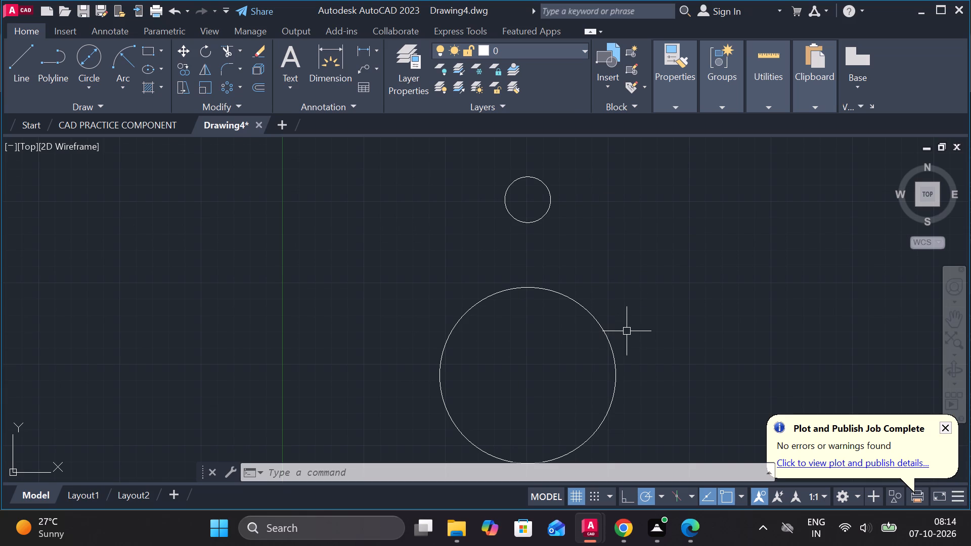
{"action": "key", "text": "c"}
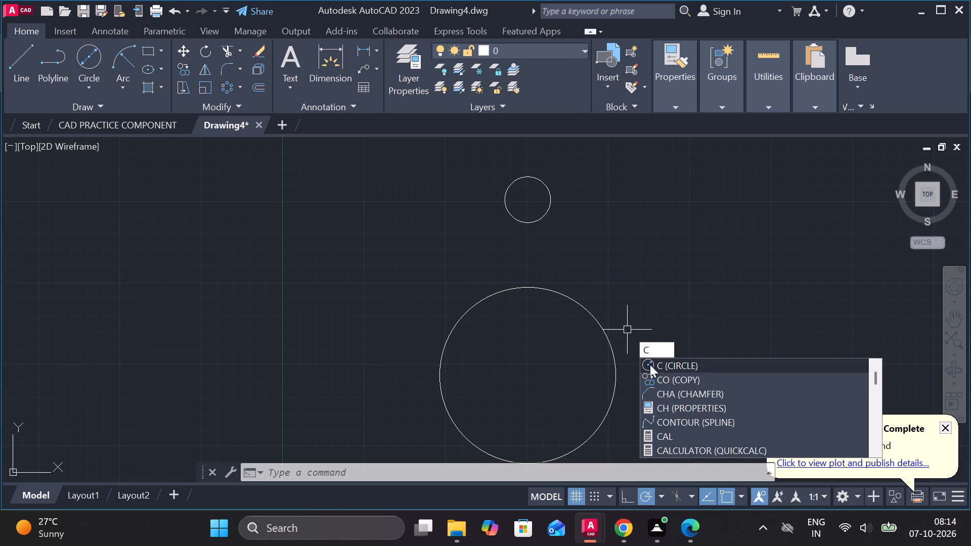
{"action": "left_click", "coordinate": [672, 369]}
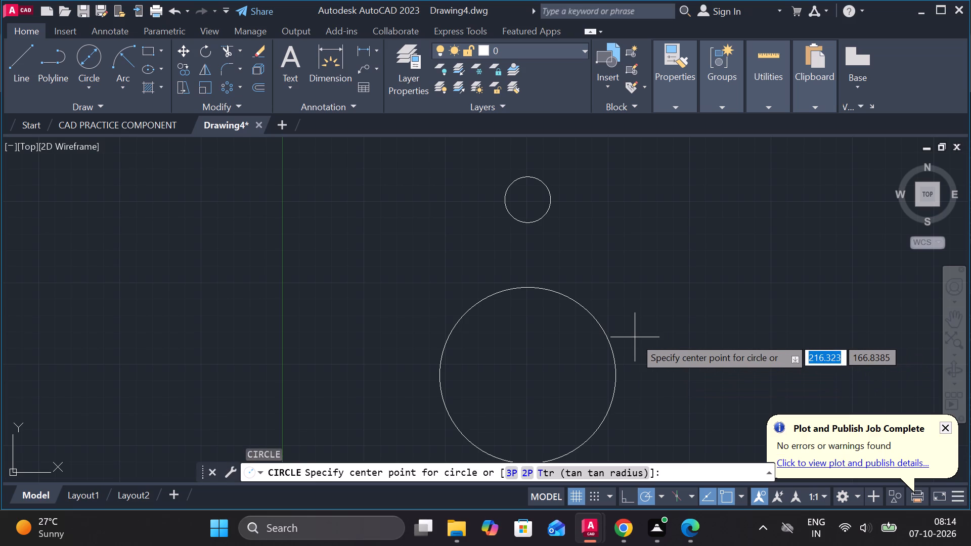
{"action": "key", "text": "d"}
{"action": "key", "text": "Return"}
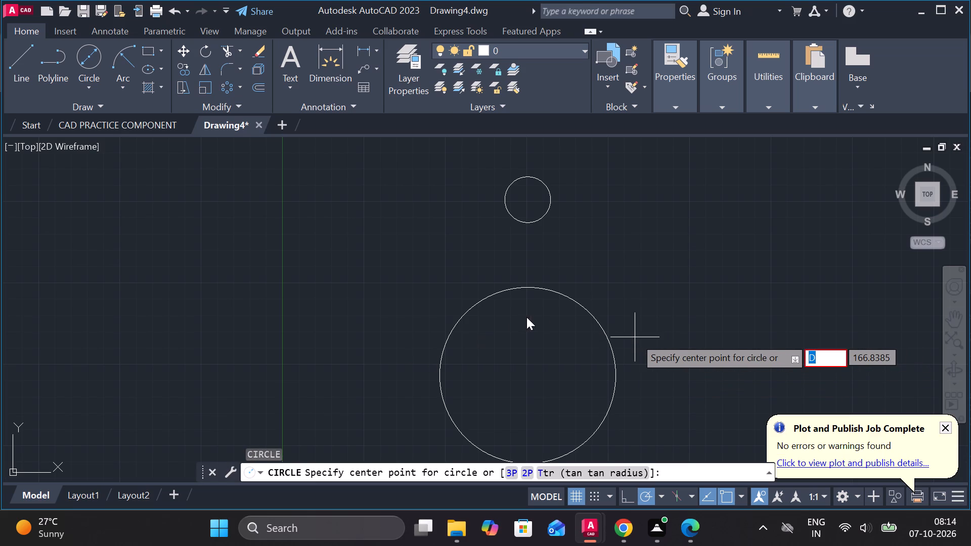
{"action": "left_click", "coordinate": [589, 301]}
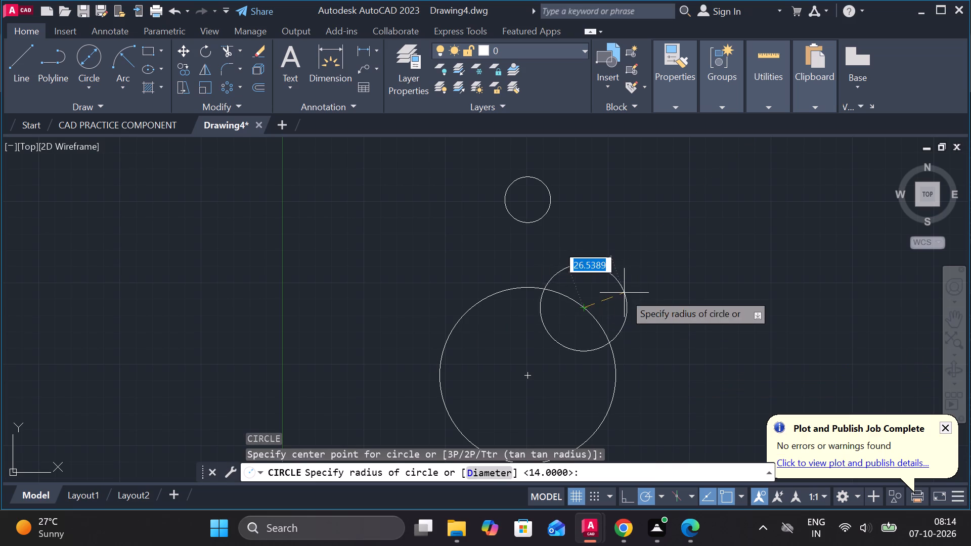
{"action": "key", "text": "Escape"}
Draw a circle of diameter 20 at the centre of the 108-diameter circle.
{"action": "key", "text": "c"}
{"action": "key", "text": "Return"}
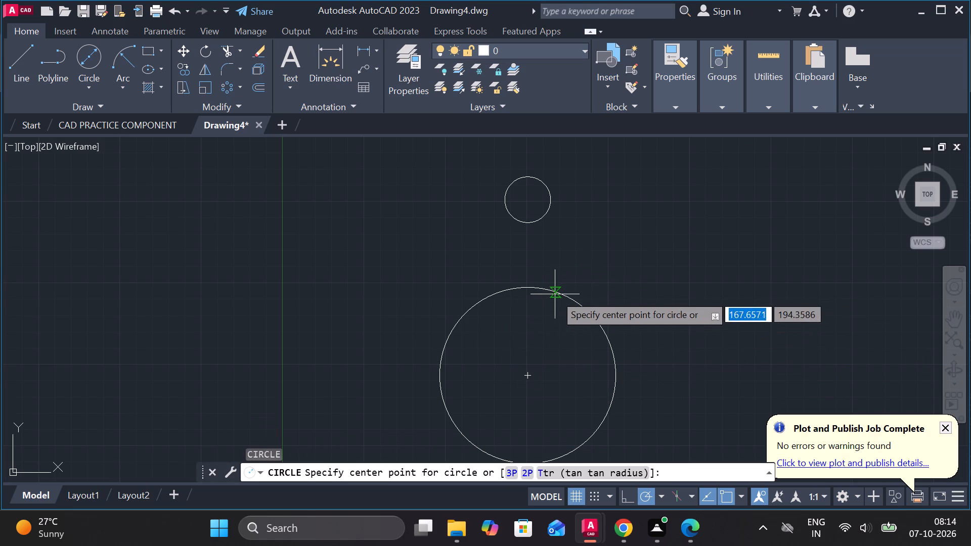
{"action": "left_click", "coordinate": [530, 372]}
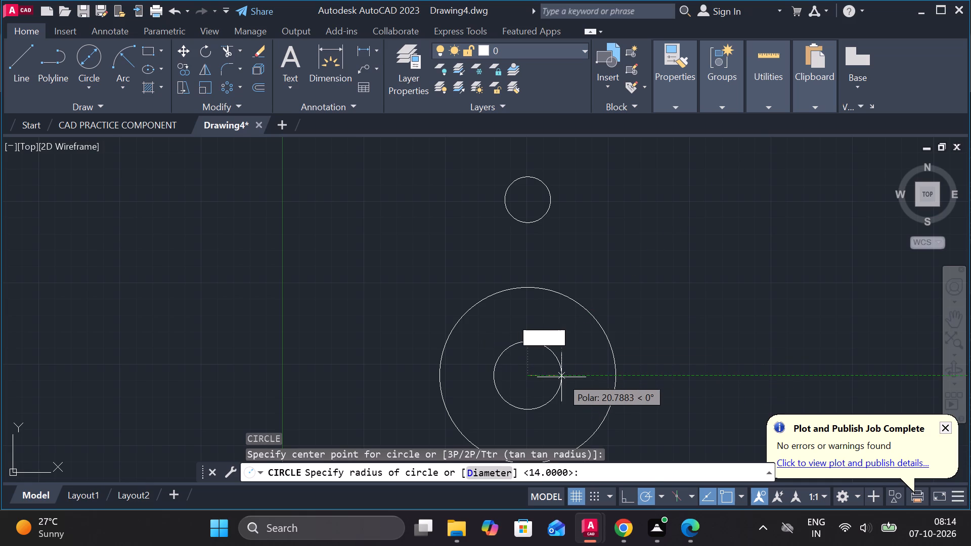
{"action": "key", "text": "d"}
{"action": "key", "text": "Return"}
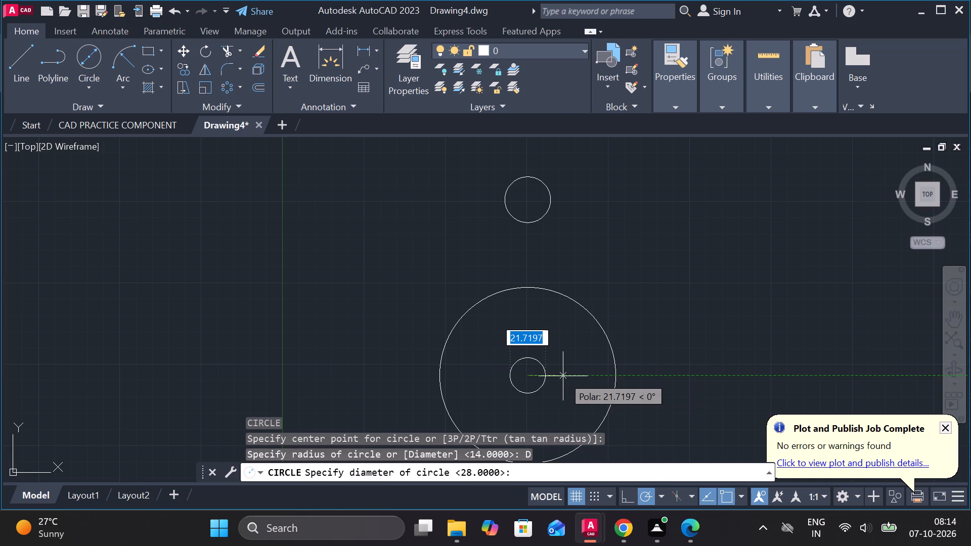
{"action": "type", "text": "20"}
{"action": "key", "text": "Return"}
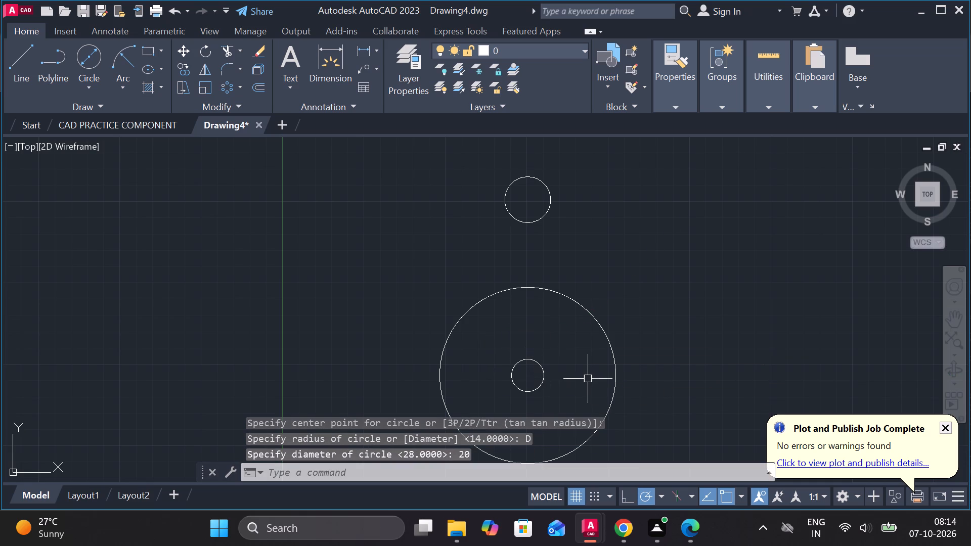
Move the 20-diameter circle 60 units straight up from the 108-diameter circle's centre.
{"action": "key", "text": "m"}
{"action": "key", "text": "Return"}
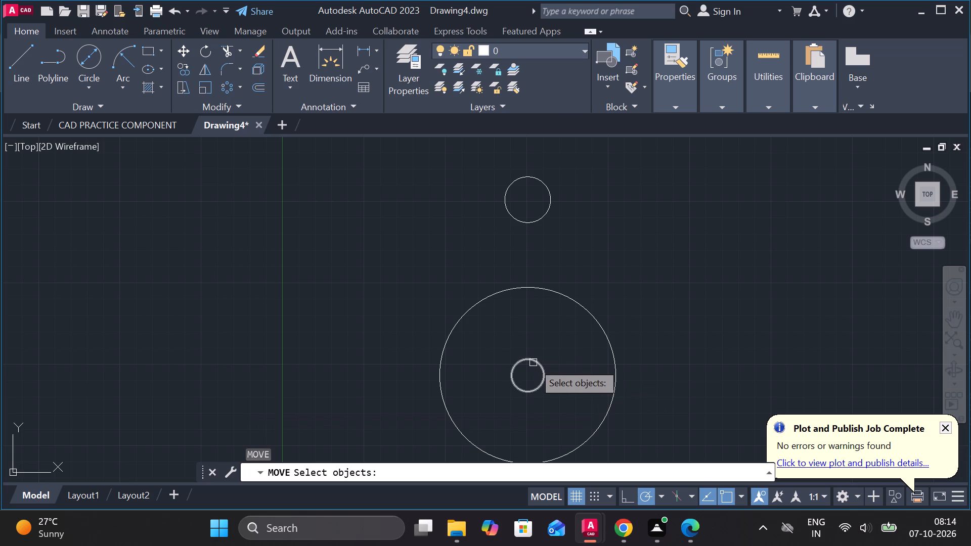
{"action": "left_click", "coordinate": [533, 362]}
{"action": "key", "text": "Return"}
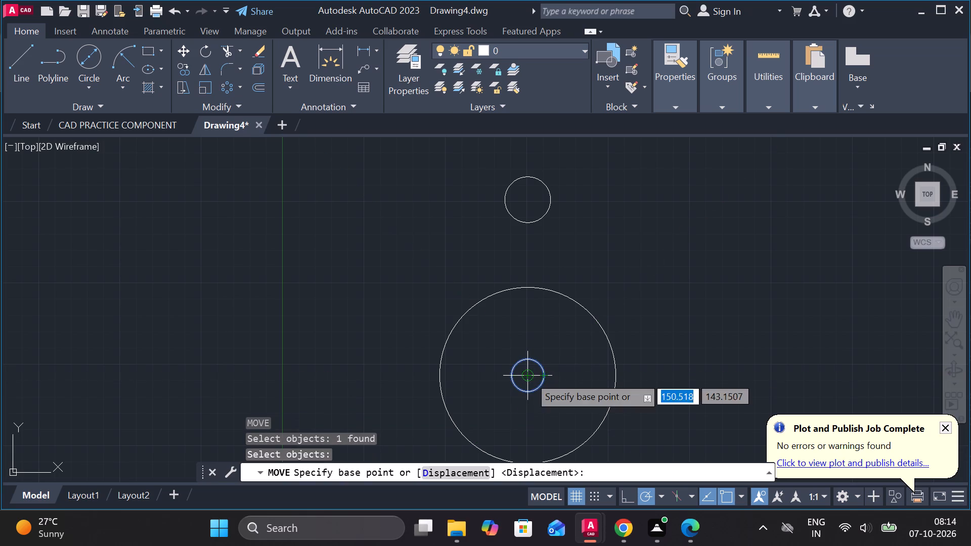
{"action": "left_click", "coordinate": [529, 376]}
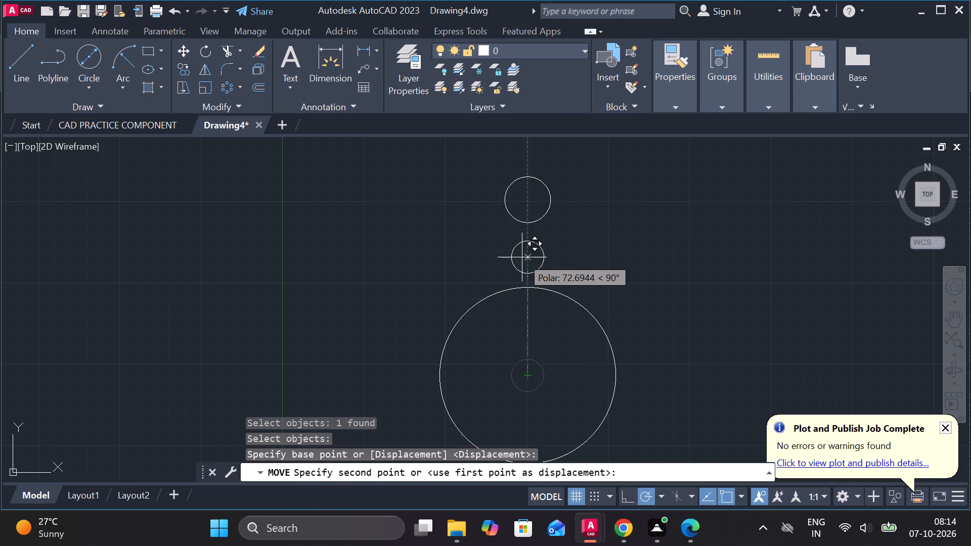
{"action": "type", "text": "60"}
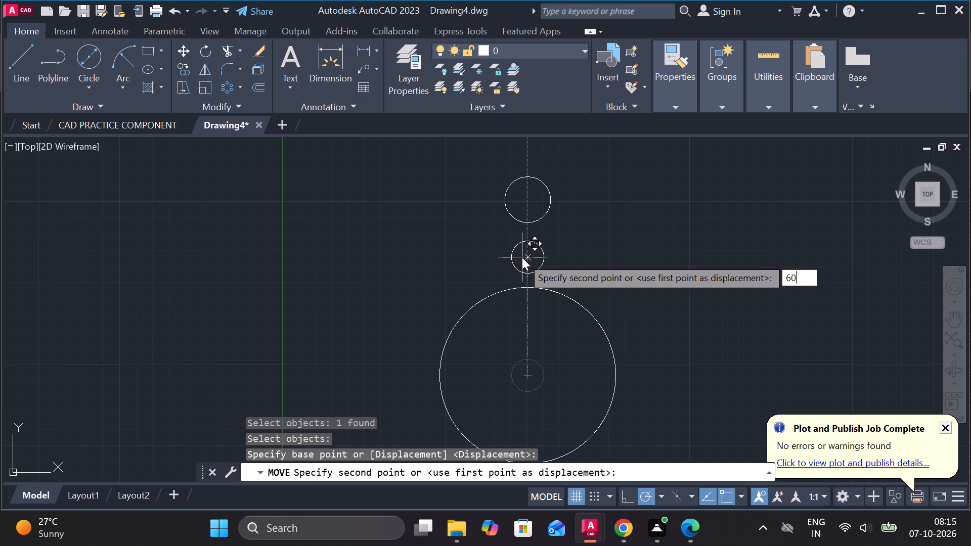
{"action": "key", "text": "Return"}
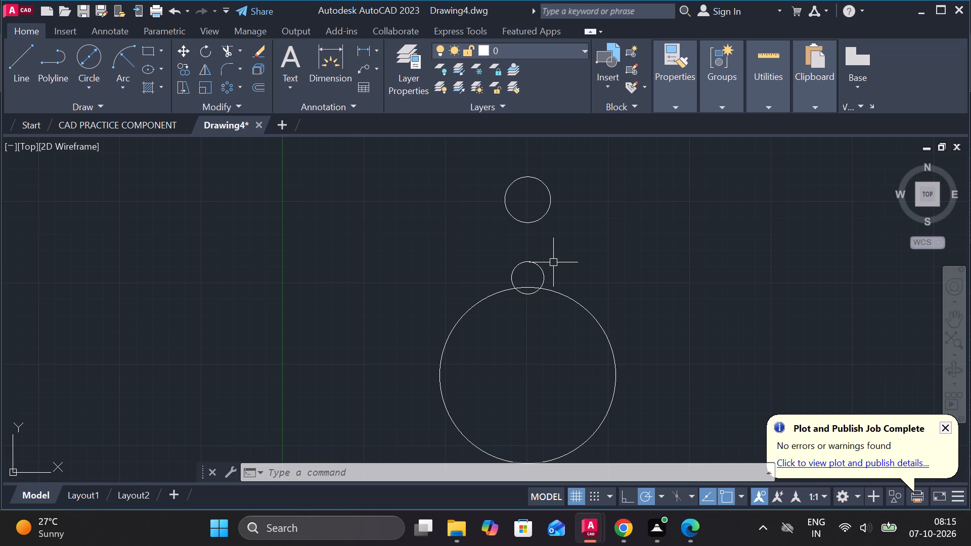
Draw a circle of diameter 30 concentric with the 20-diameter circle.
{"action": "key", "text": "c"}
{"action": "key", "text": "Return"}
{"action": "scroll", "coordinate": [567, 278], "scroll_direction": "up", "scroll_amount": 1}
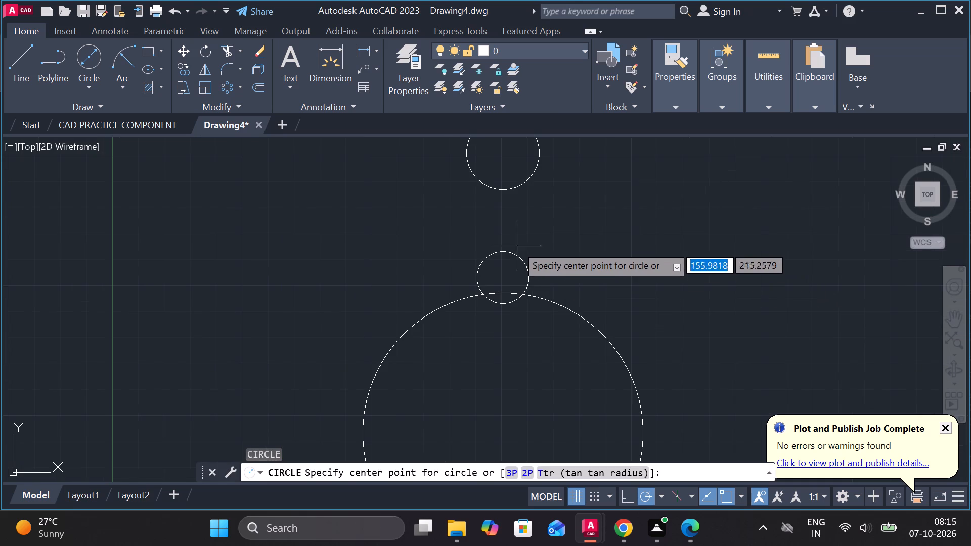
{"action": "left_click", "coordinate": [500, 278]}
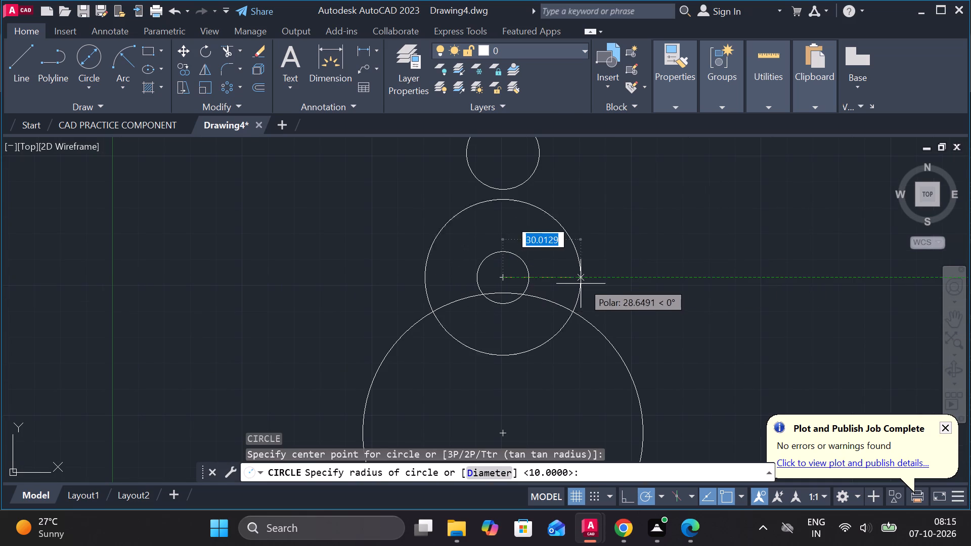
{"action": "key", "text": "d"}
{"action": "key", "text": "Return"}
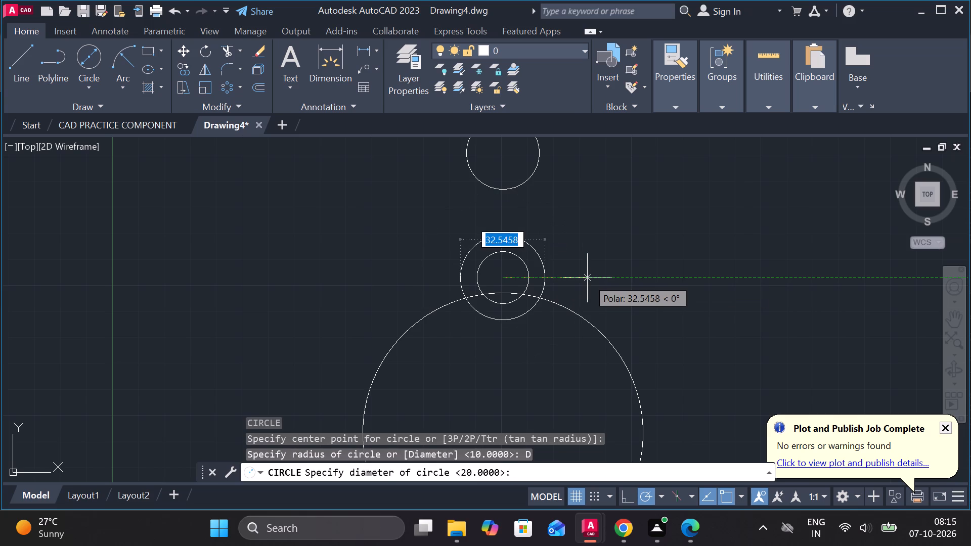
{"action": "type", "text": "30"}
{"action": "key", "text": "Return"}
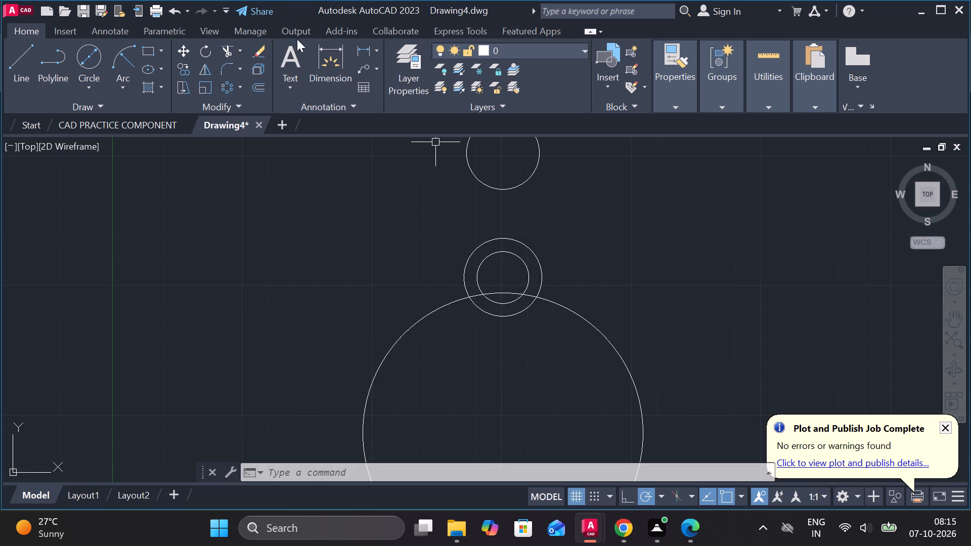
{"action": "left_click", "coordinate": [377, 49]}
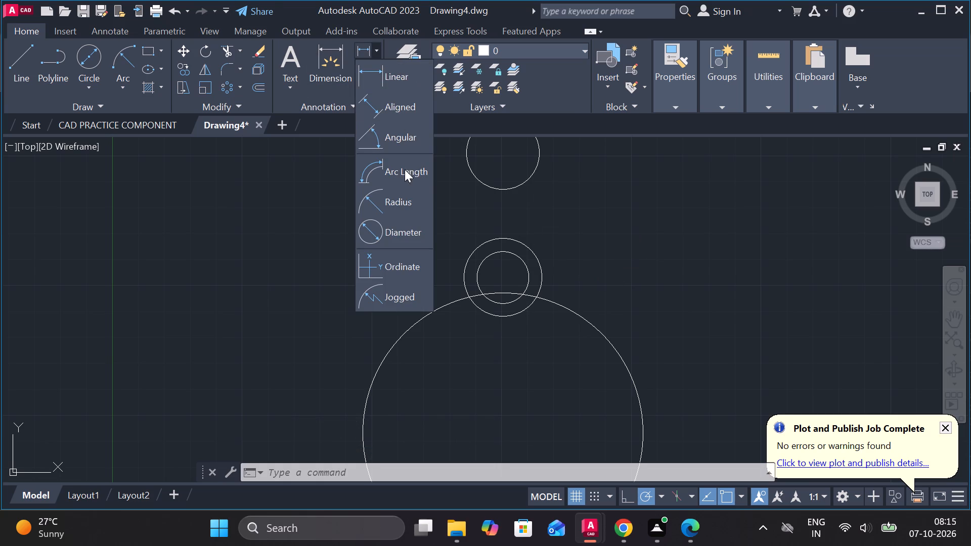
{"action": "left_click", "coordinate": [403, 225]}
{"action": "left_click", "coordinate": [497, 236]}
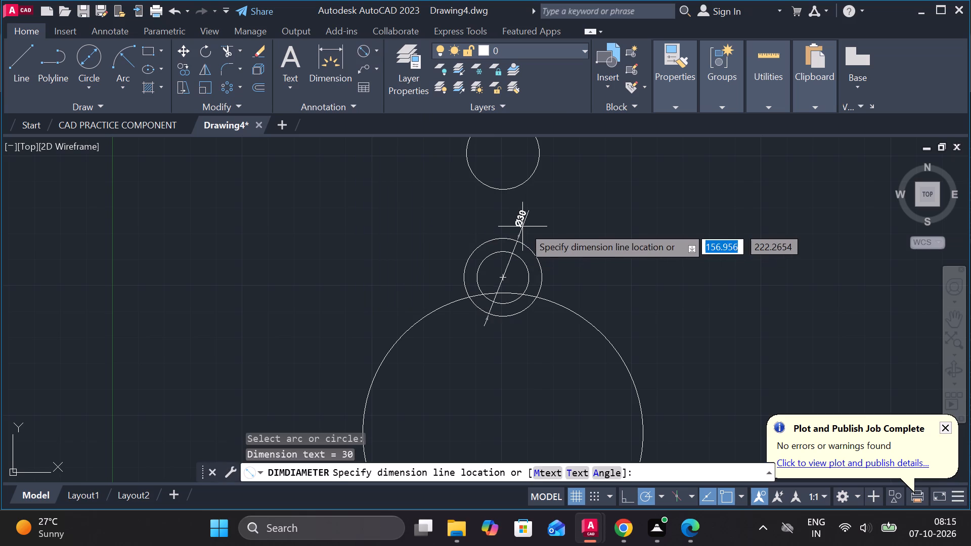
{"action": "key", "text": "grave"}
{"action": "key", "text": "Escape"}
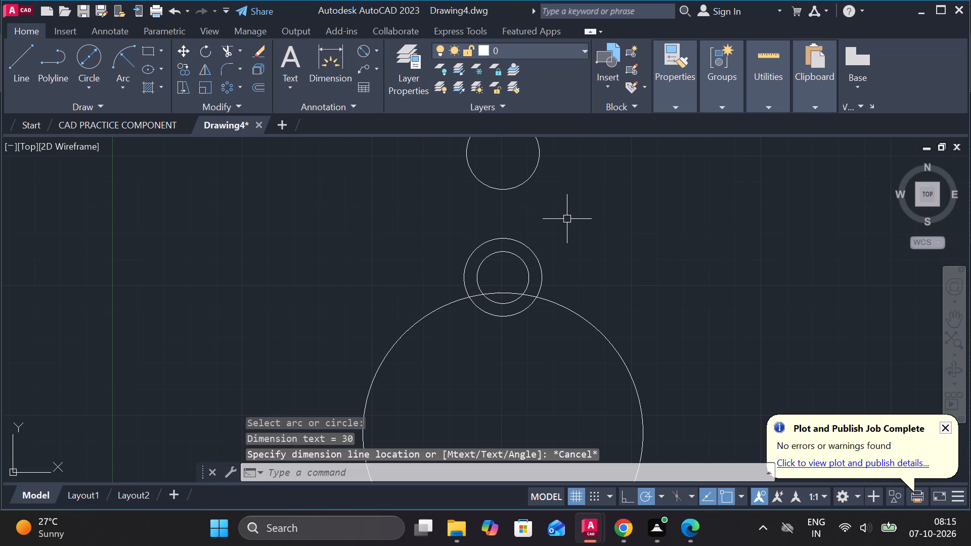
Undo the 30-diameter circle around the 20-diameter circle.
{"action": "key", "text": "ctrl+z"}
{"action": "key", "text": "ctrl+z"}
Draw a circle of diameter 15 concentric with the 20-diameter circle.
{"action": "key", "text": "c"}
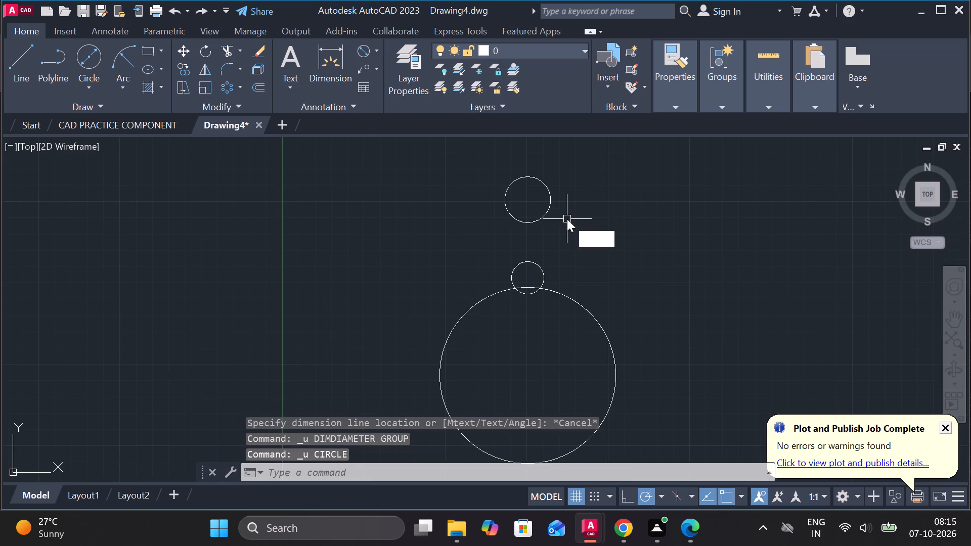
{"action": "key", "text": "Return"}
{"action": "left_click", "coordinate": [524, 275]}
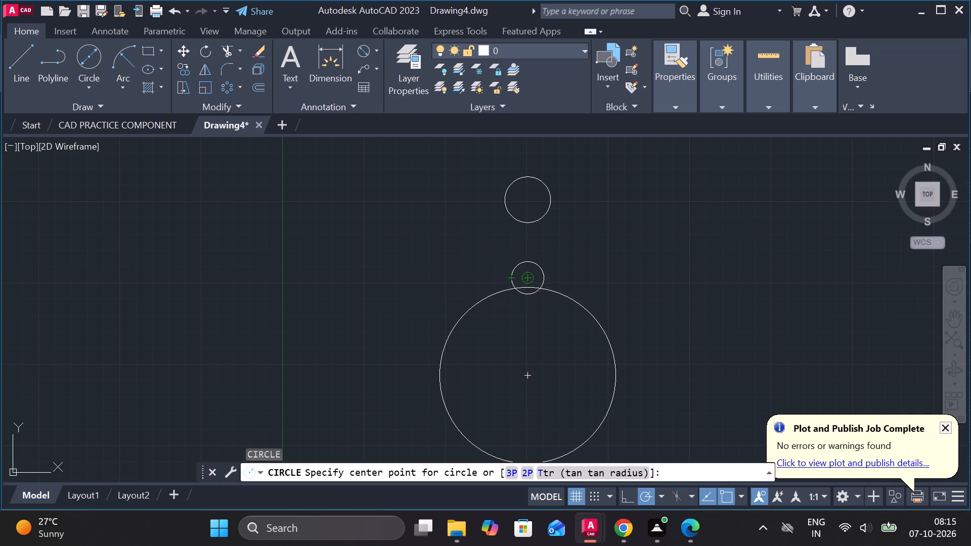
{"action": "key", "text": "d"}
{"action": "key", "text": "Return"}
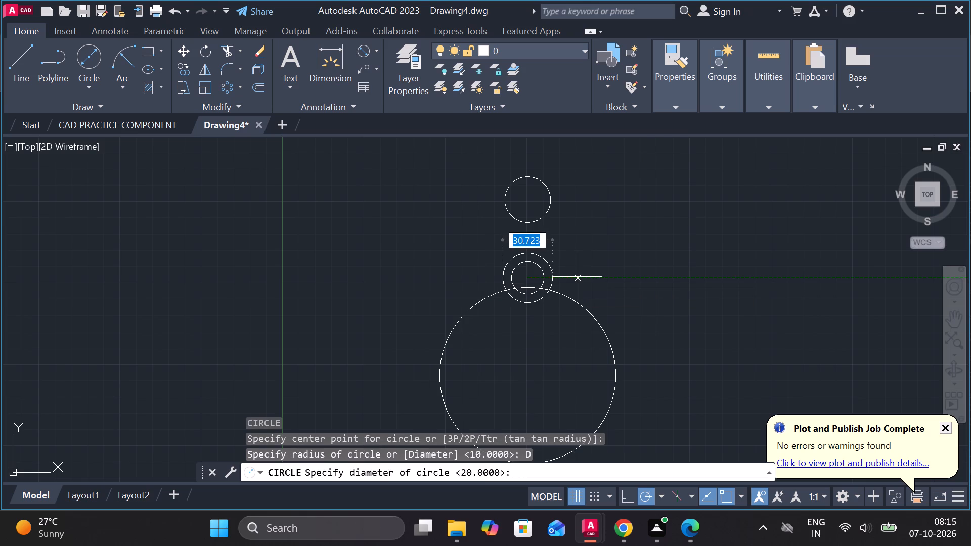
{"action": "type", "text": "15"}
{"action": "key", "text": "Return"}
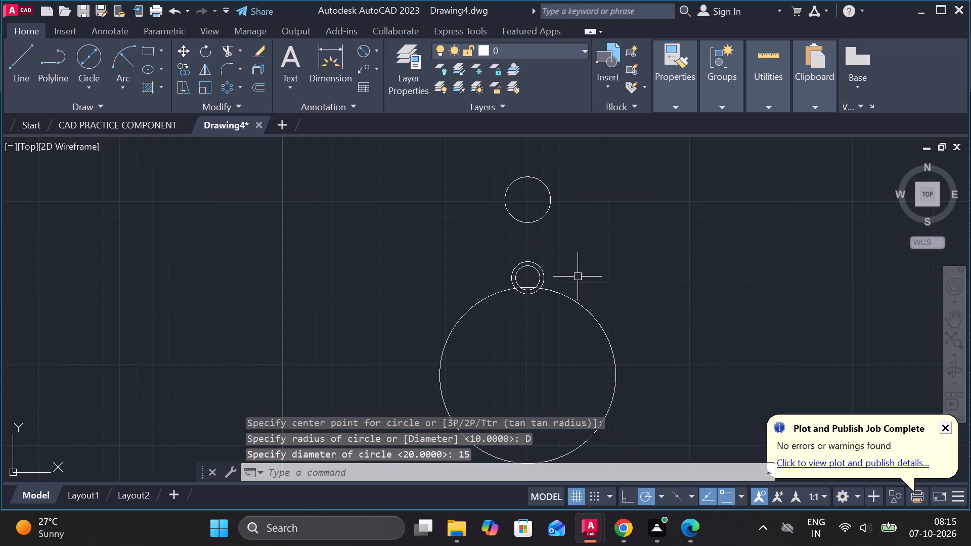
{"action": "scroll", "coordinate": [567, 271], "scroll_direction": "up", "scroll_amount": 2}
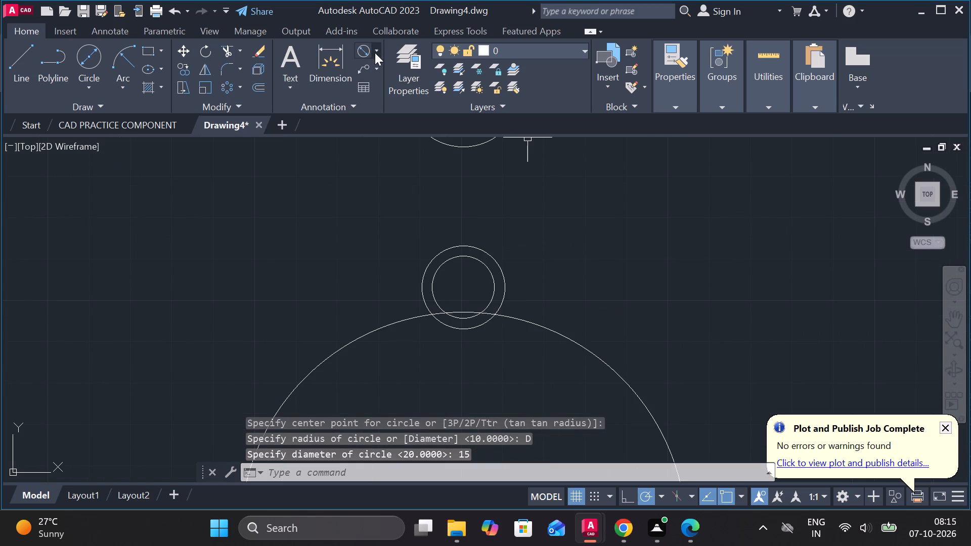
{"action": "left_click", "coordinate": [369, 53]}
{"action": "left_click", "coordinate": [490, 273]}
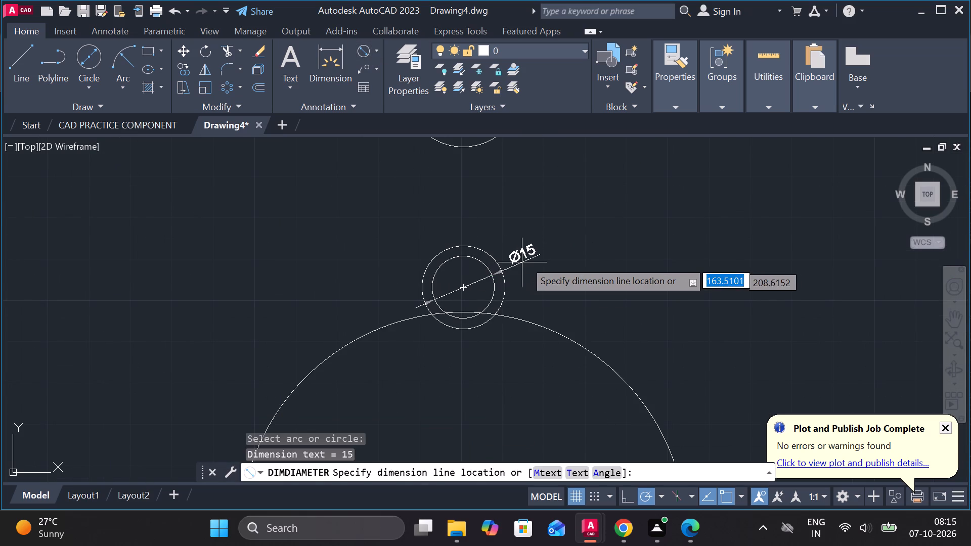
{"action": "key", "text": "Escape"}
Move the 15-diameter circle 48 units horizontally to the right of the 20-diameter circle's centre.
{"action": "left_click", "coordinate": [482, 272]}
{"action": "left_click", "coordinate": [488, 272]}
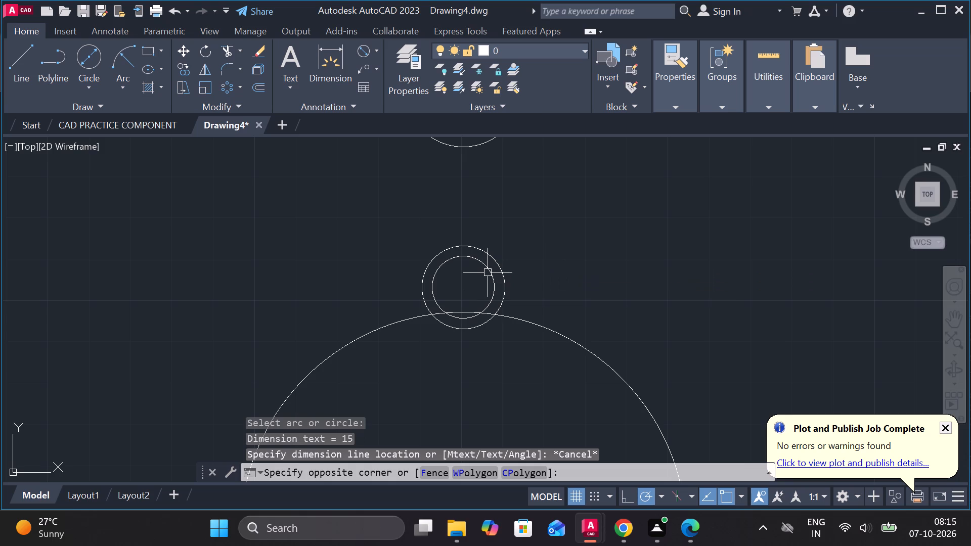
{"action": "left_click", "coordinate": [487, 268]}
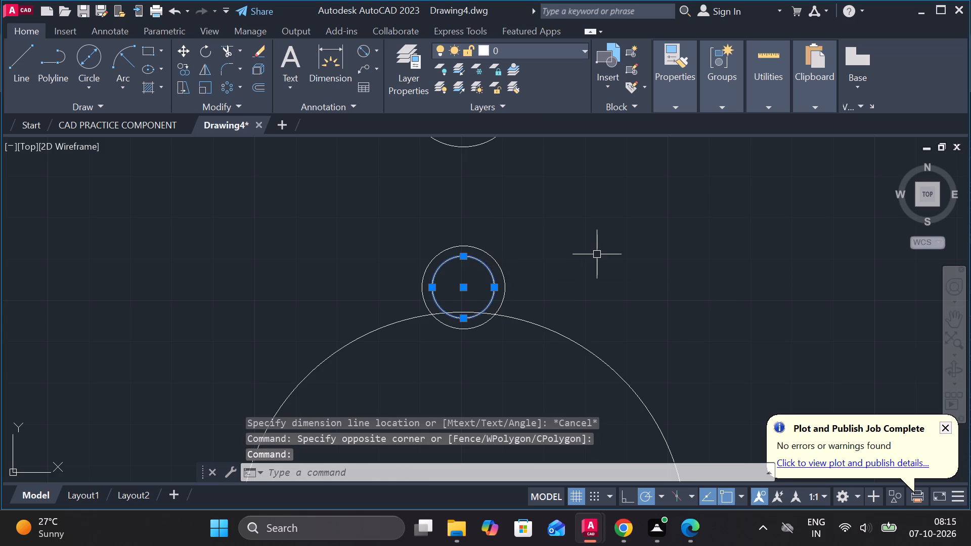
{"action": "key", "text": "m"}
{"action": "key", "text": "Return"}
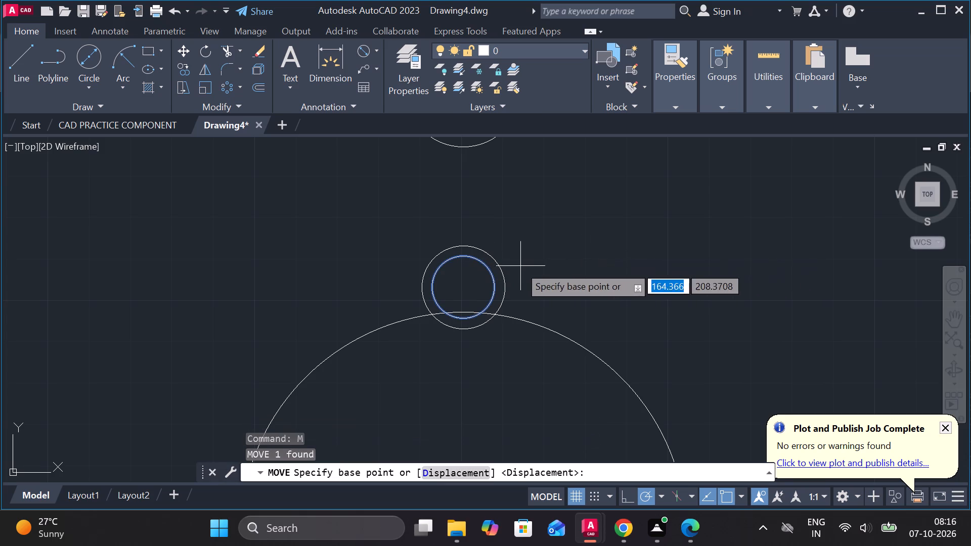
{"action": "left_click", "coordinate": [463, 287]}
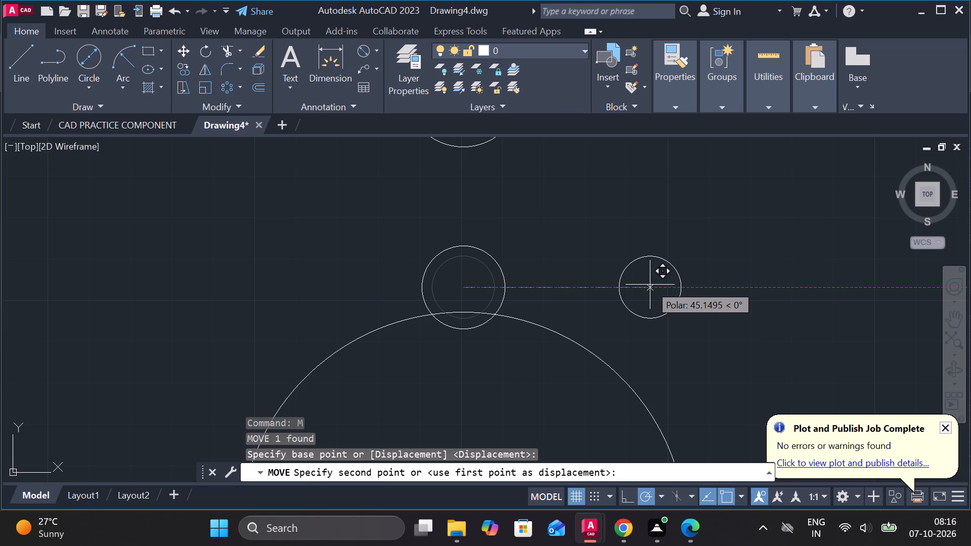
{"action": "type", "text": "48"}
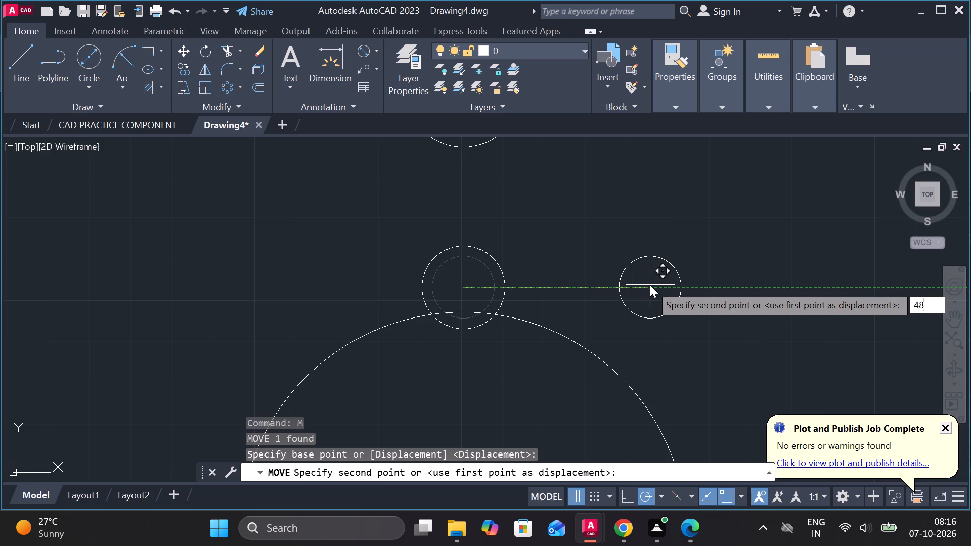
{"action": "key", "text": "Return"}
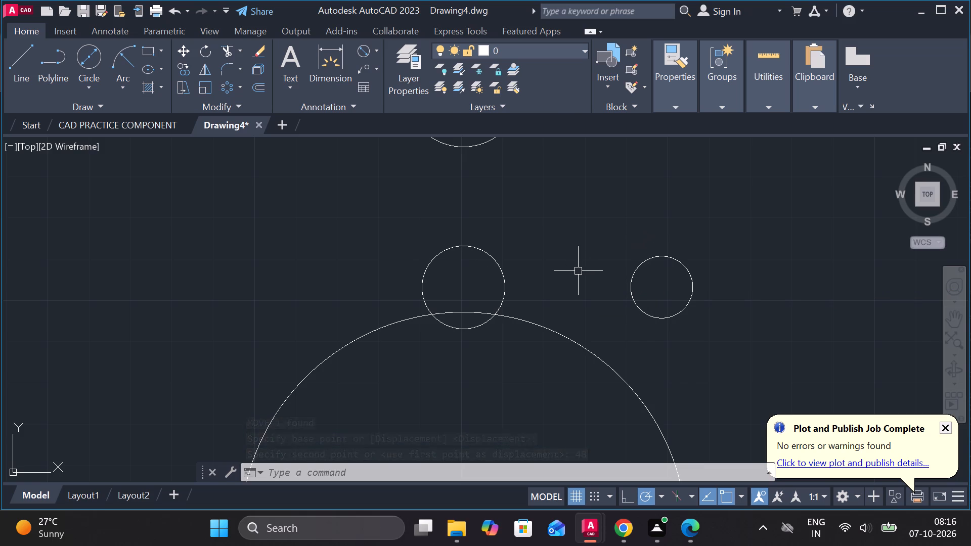
Copy the 15-diameter circle 96 units horizontally to the left, on the other side of the 20-diameter circle.
{"action": "type", "text": "CO"}
{"action": "key", "text": "Return"}
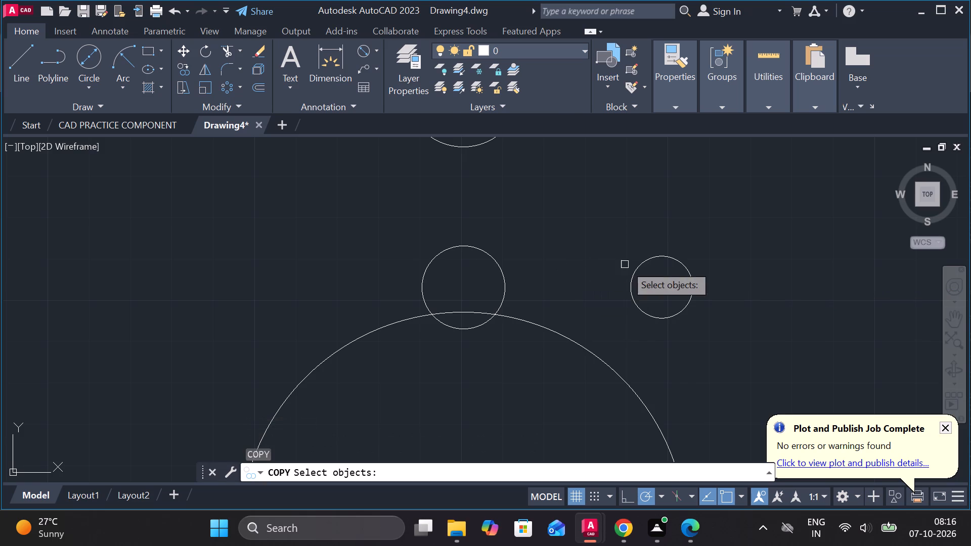
{"action": "left_click", "coordinate": [687, 269]}
{"action": "key", "text": "Return"}
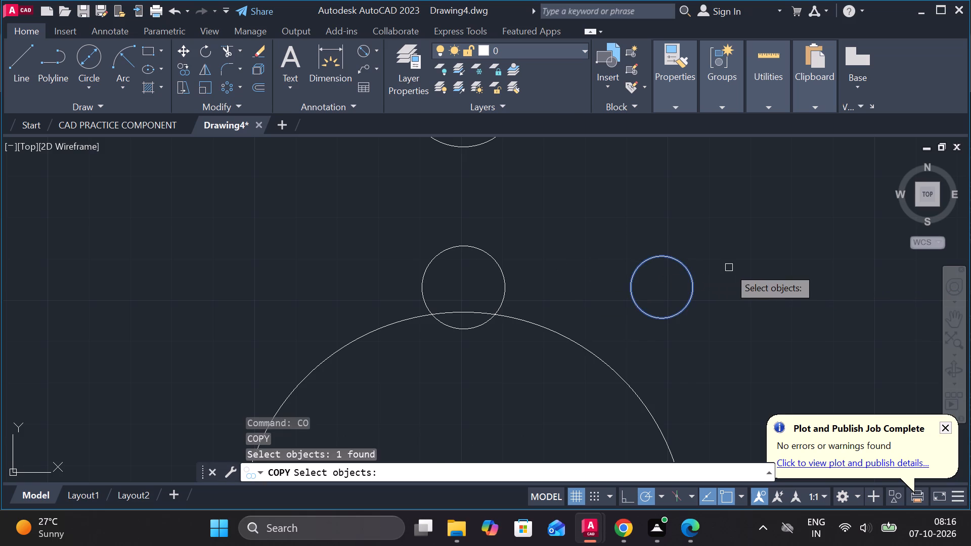
{"action": "left_click", "coordinate": [660, 287]}
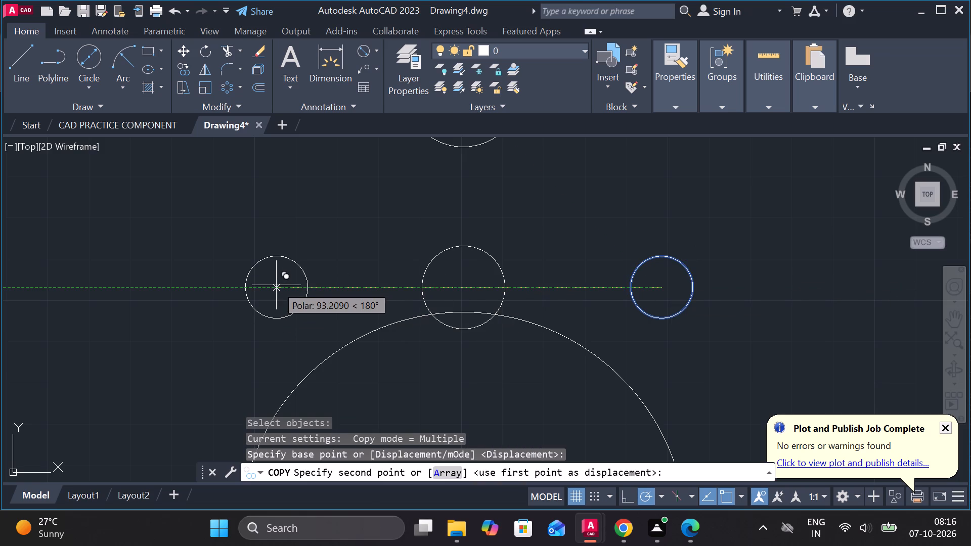
{"action": "key", "text": "9"}
{"action": "key", "text": "6"}
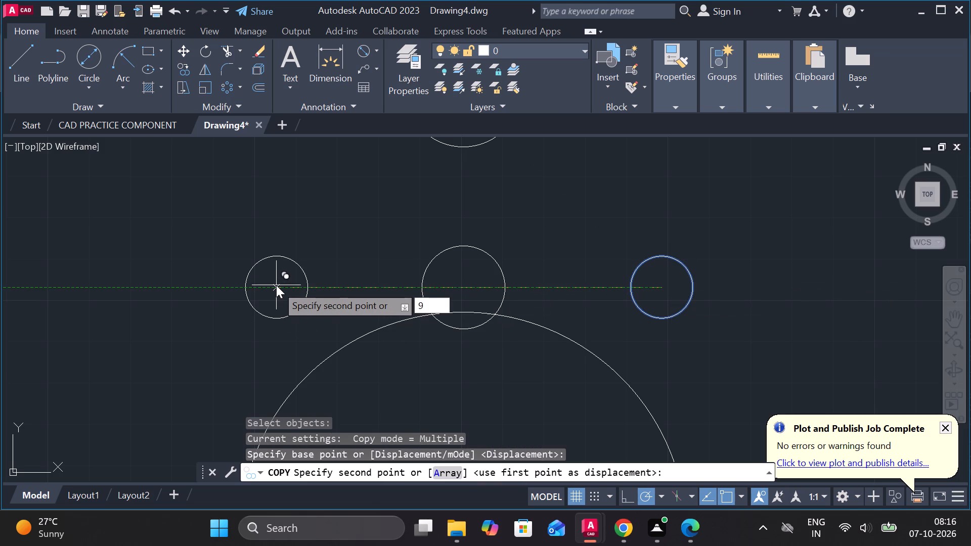
{"action": "key", "text": "Return"}
{"action": "middle_click", "coordinate": [401, 218]}
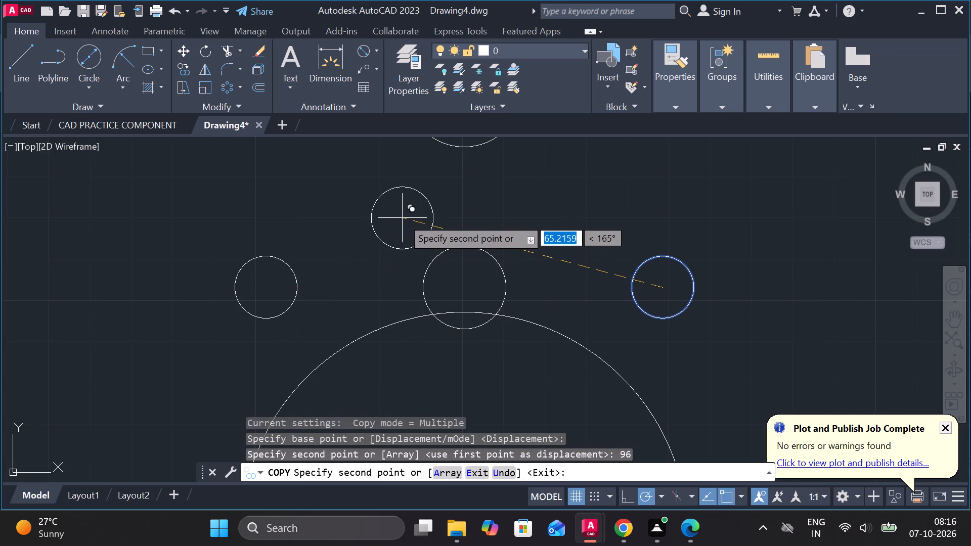
{"action": "key", "text": "Escape"}
Copy the radius 14 circle from its centre onto the centres of both 15-diameter circles.
{"action": "middle_click_drag", "start_coordinate": [400, 218], "coordinate": [439, 299]}
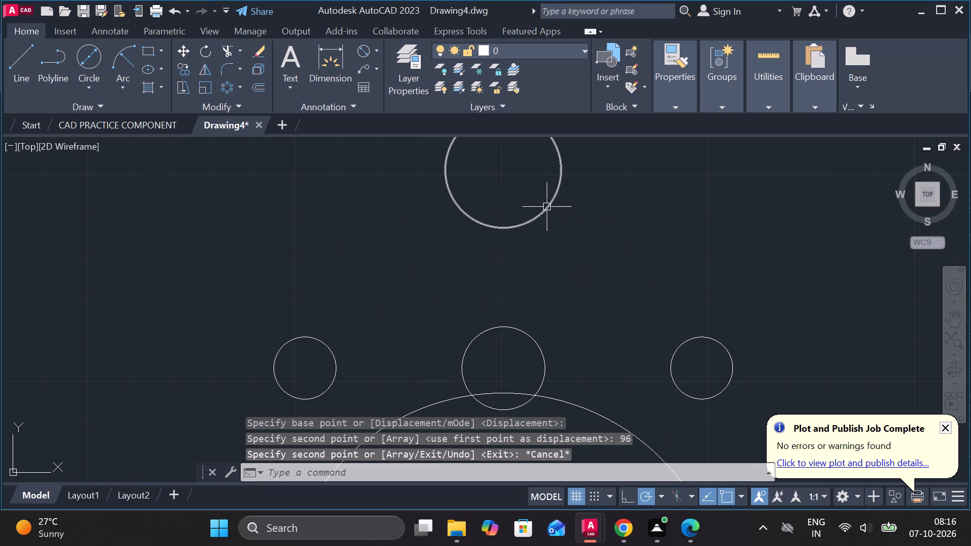
{"action": "left_click", "coordinate": [546, 205]}
{"action": "type", "text": "CO"}
{"action": "key", "text": "Return"}
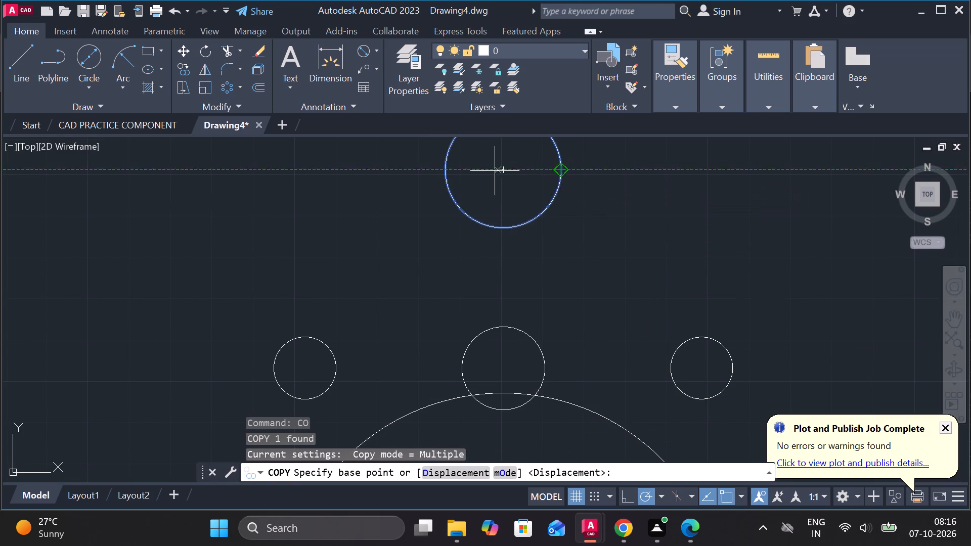
{"action": "left_click", "coordinate": [503, 170]}
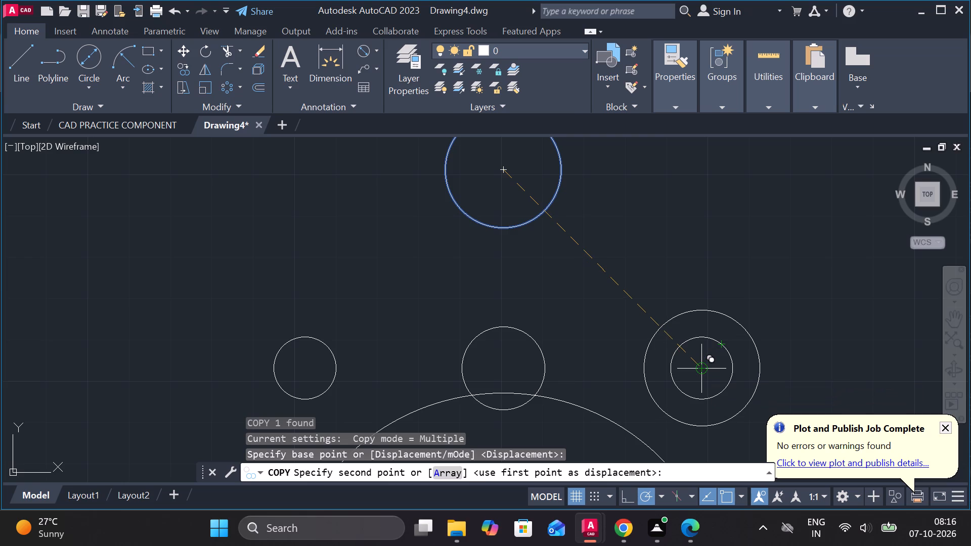
{"action": "left_click", "coordinate": [701, 373]}
{"action": "middle_click_drag", "start_coordinate": [238, 331], "coordinate": [374, 285]}
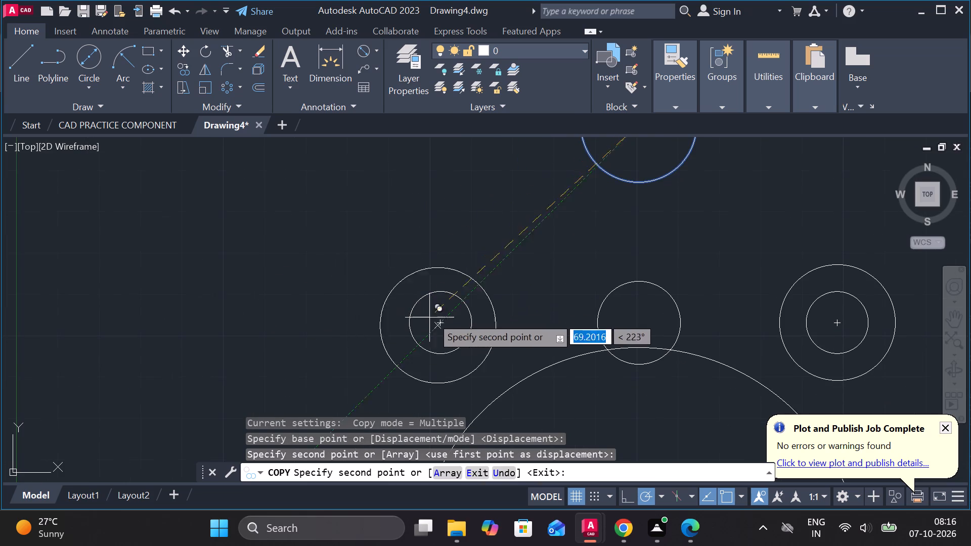
{"action": "left_click", "coordinate": [443, 324]}
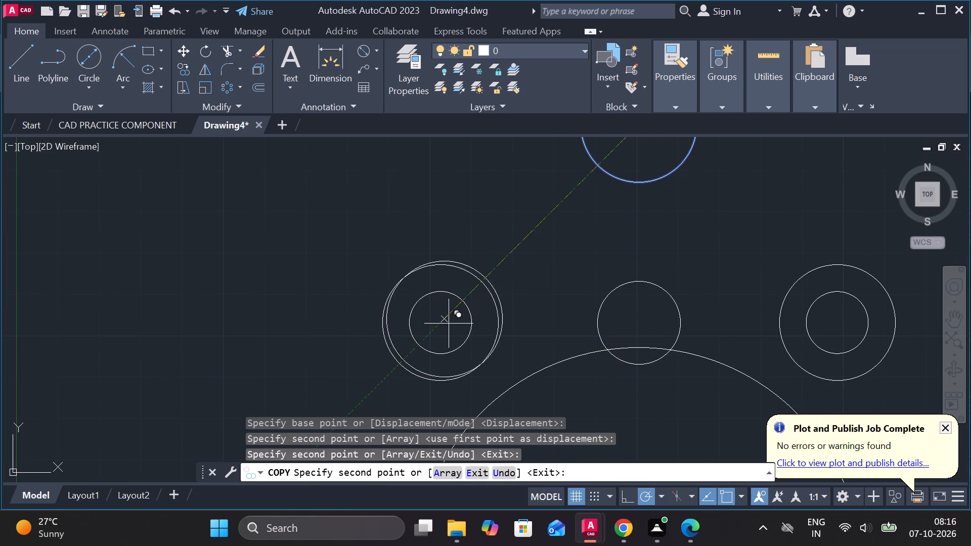
Check the diameter of the outer circle around the left-hand 15-diameter circle.
{"action": "key", "text": "Escape"}
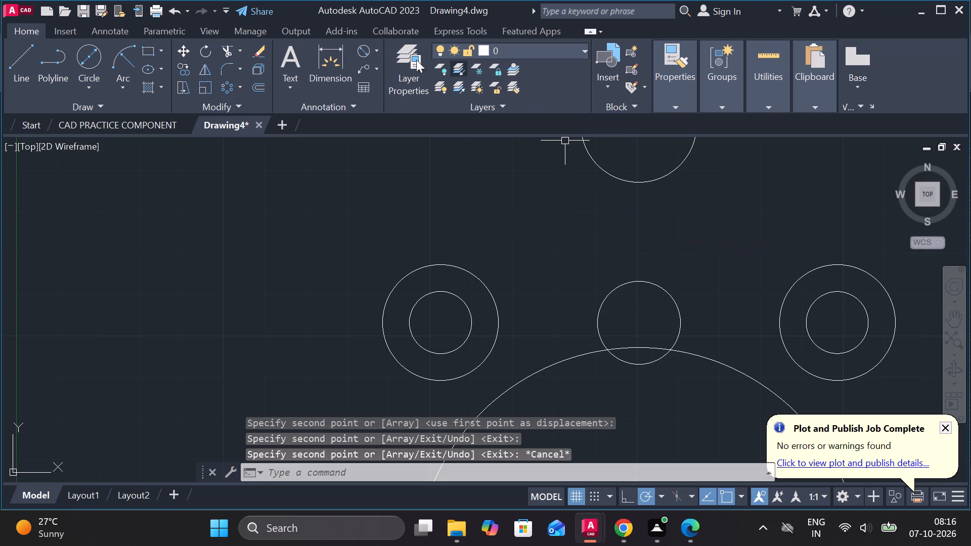
{"action": "left_click", "coordinate": [367, 44]}
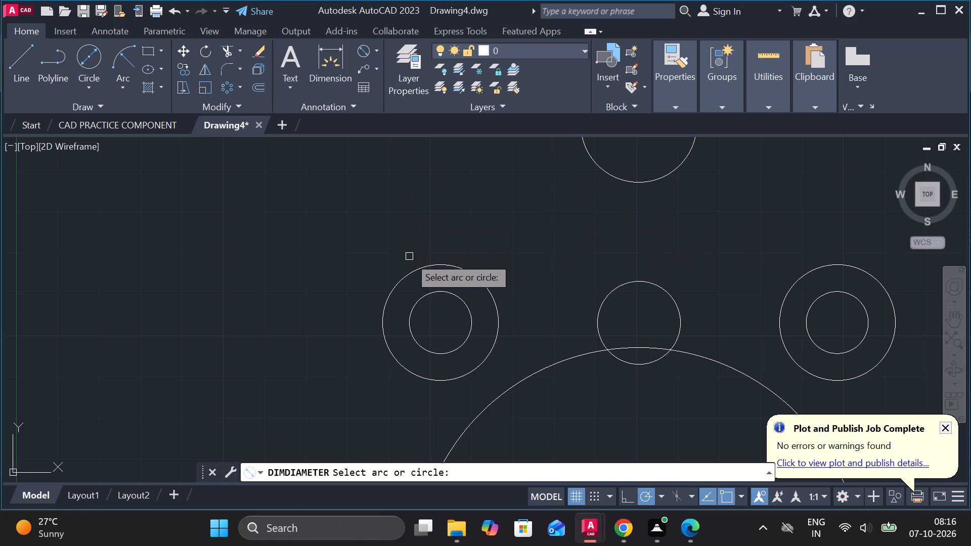
{"action": "left_click", "coordinate": [420, 271]}
{"action": "key", "text": "Escape"}
Copy the right-hand 15-diameter circle from its centre onto the centre of the uppermost radius 14 circle.
{"action": "scroll", "coordinate": [413, 254], "scroll_direction": "down", "scroll_amount": 1}
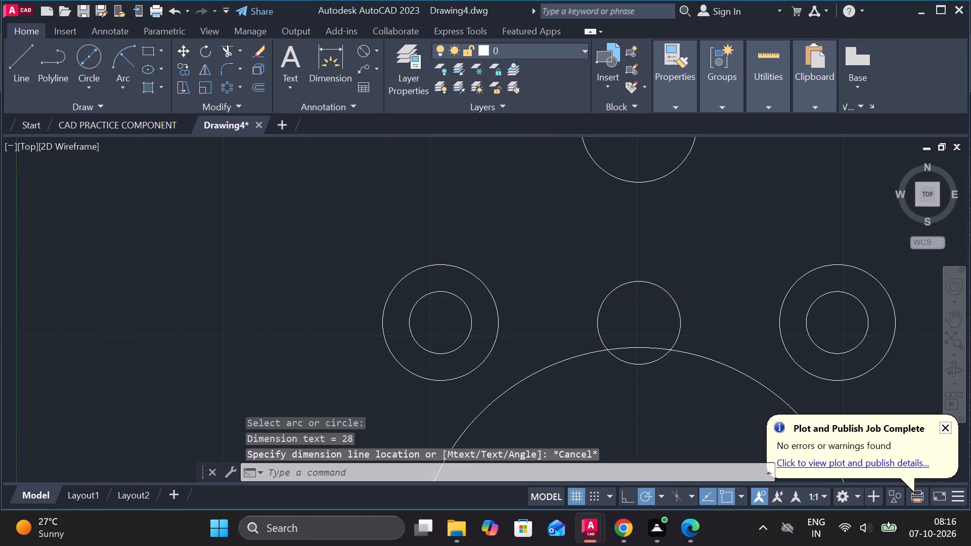
{"action": "middle_click_drag", "start_coordinate": [449, 241], "coordinate": [377, 300]}
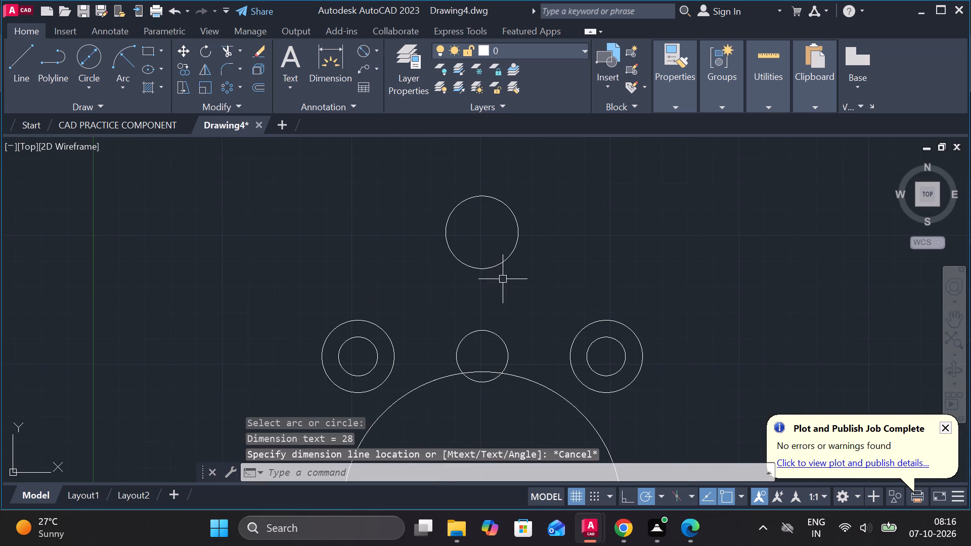
{"action": "left_click", "coordinate": [600, 341]}
{"action": "type", "text": "CO"}
{"action": "key", "text": "Return"}
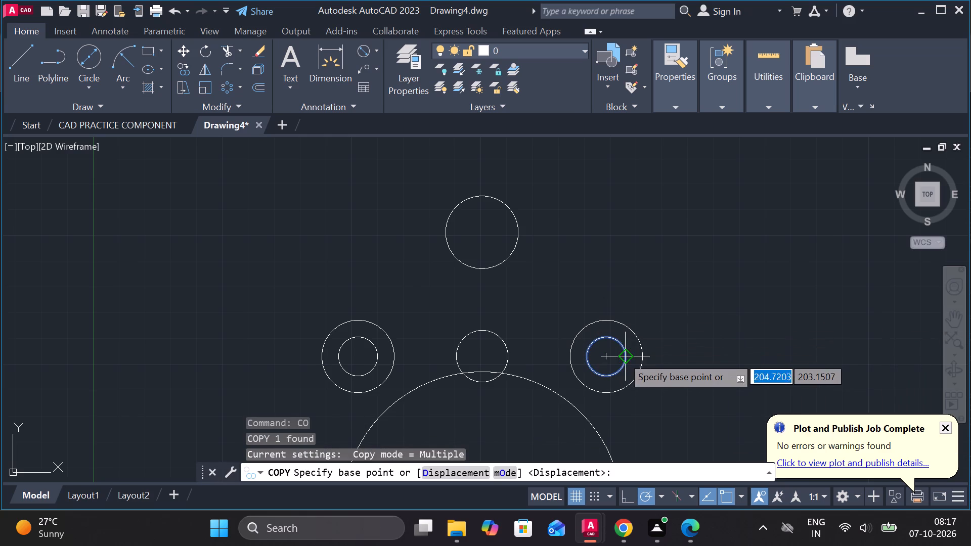
{"action": "left_click", "coordinate": [608, 356]}
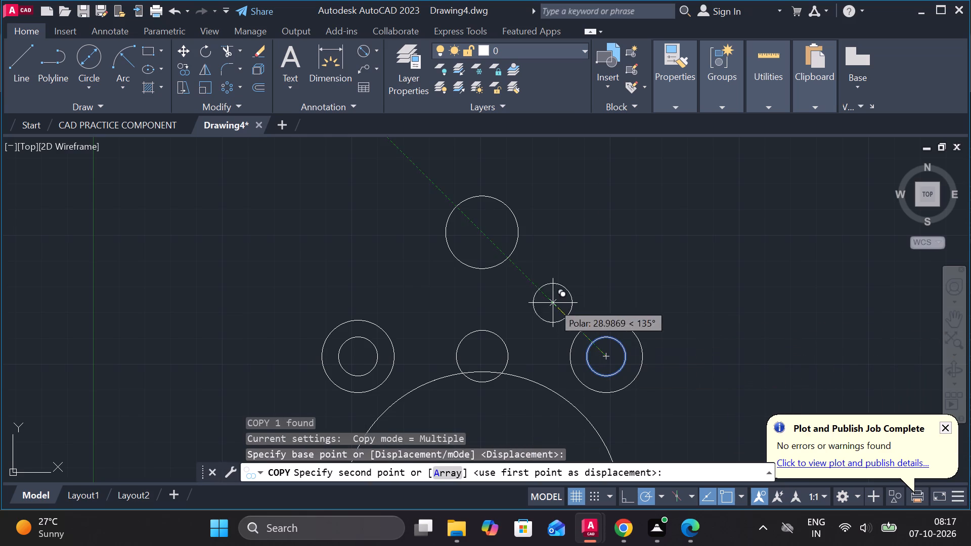
{"action": "left_click", "coordinate": [485, 235]}
{"action": "middle_click_drag", "start_coordinate": [572, 235], "coordinate": [569, 220]}
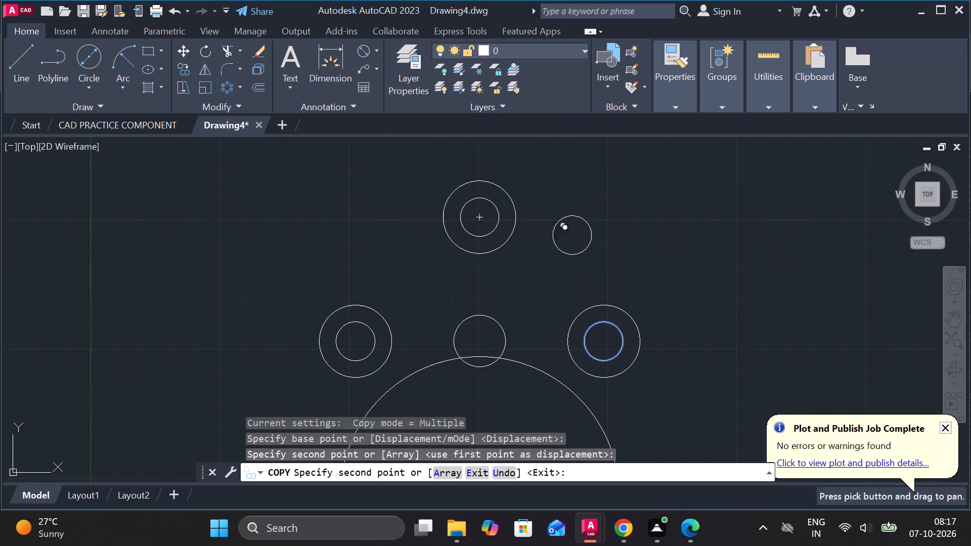
{"action": "scroll", "coordinate": [552, 204], "scroll_direction": "down", "scroll_amount": 2}
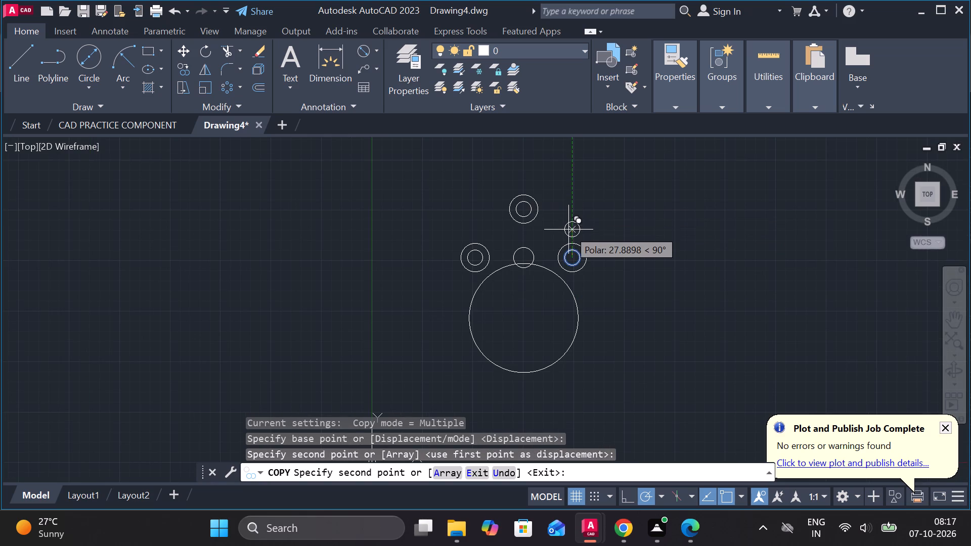
{"action": "key", "text": "Escape"}
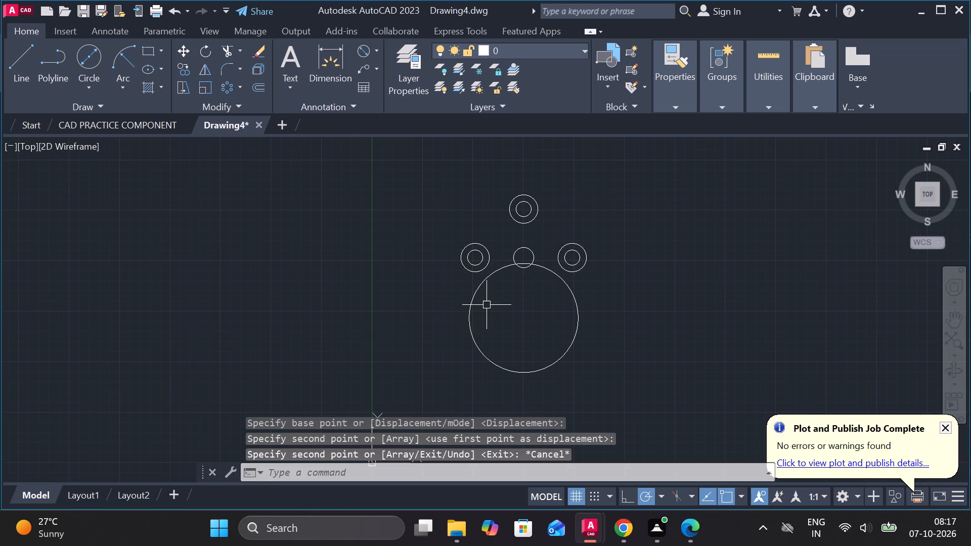
Draw a radius 20 circle tangent to the right-hand radius 14 circle and the large circle, outside both.
{"action": "scroll", "coordinate": [495, 308], "scroll_direction": "up", "scroll_amount": 1}
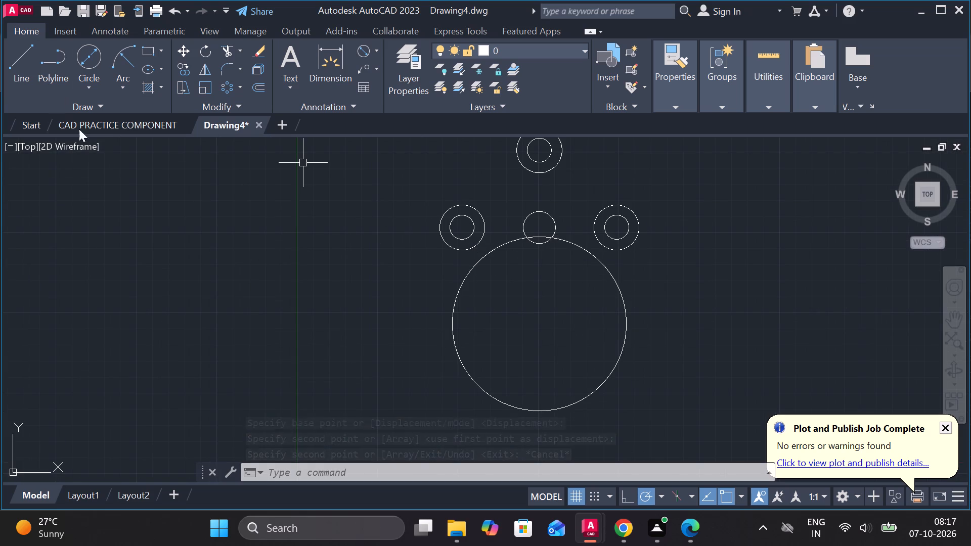
{"action": "left_click", "coordinate": [101, 78]}
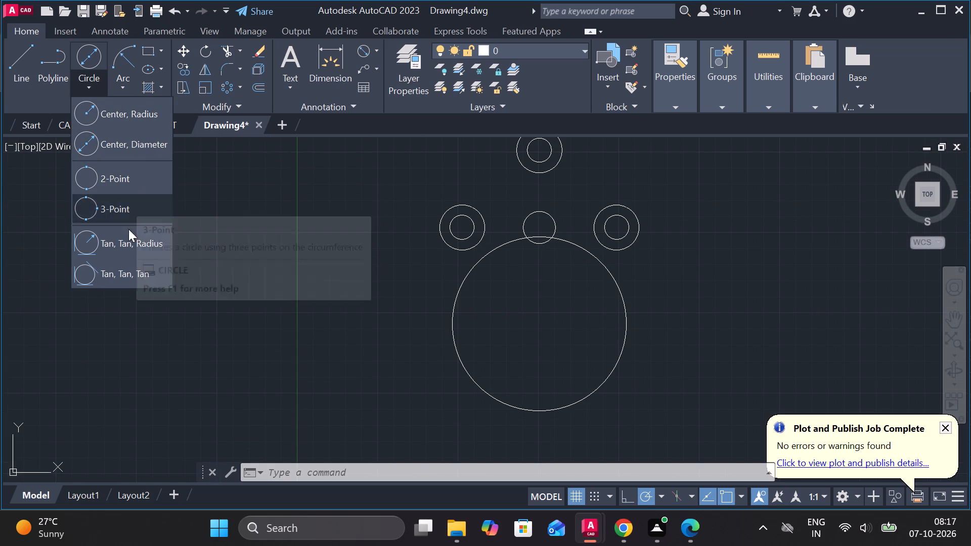
{"action": "left_click", "coordinate": [123, 242]}
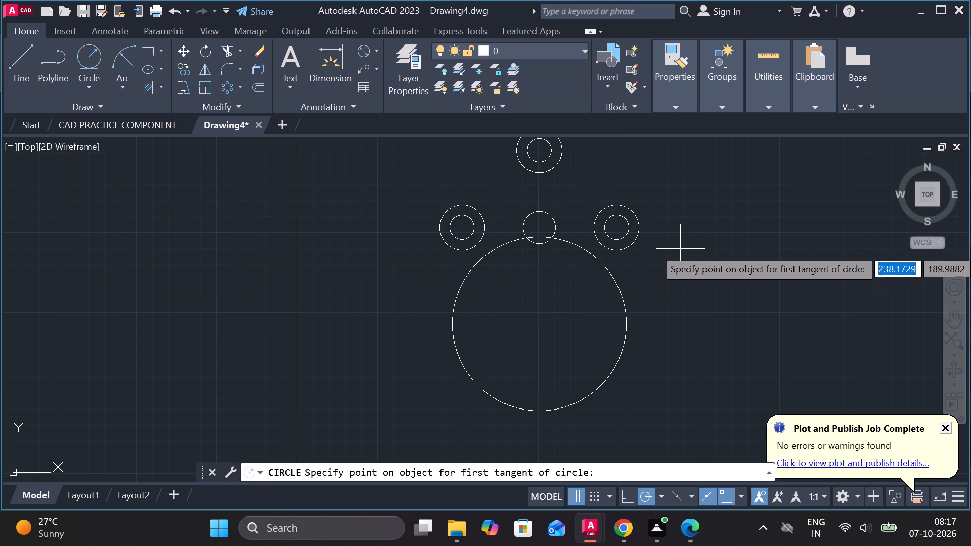
{"action": "left_click", "coordinate": [624, 248]}
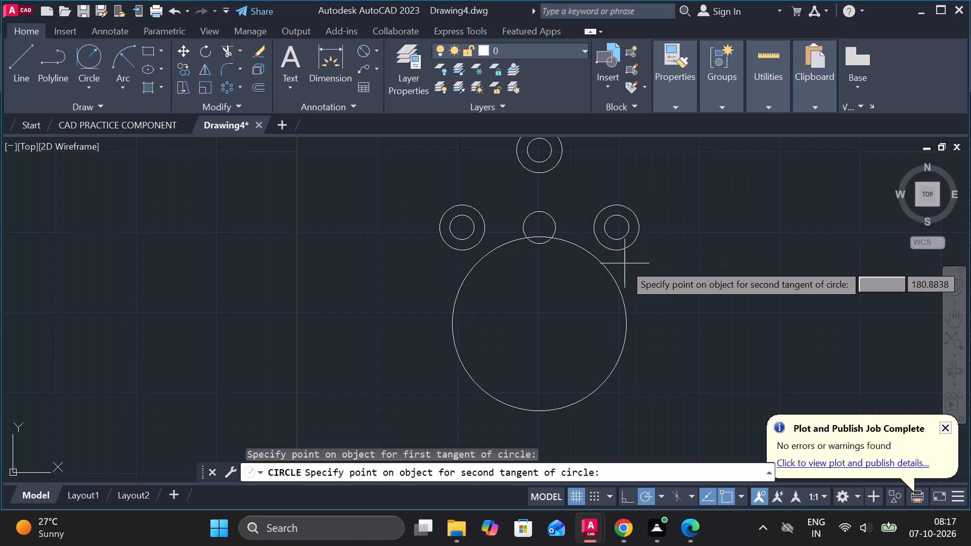
{"action": "left_click", "coordinate": [623, 291]}
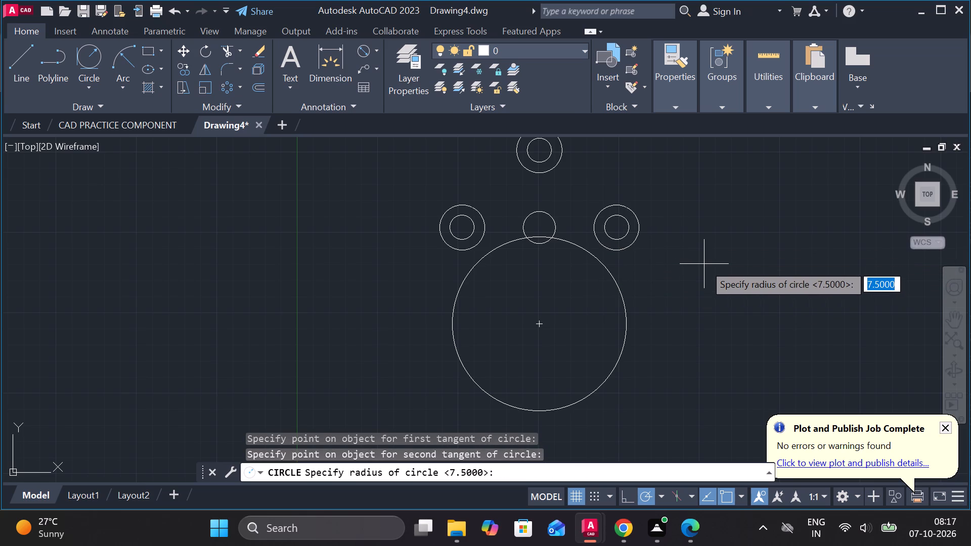
{"action": "type", "text": "20"}
{"action": "key", "text": "Return"}
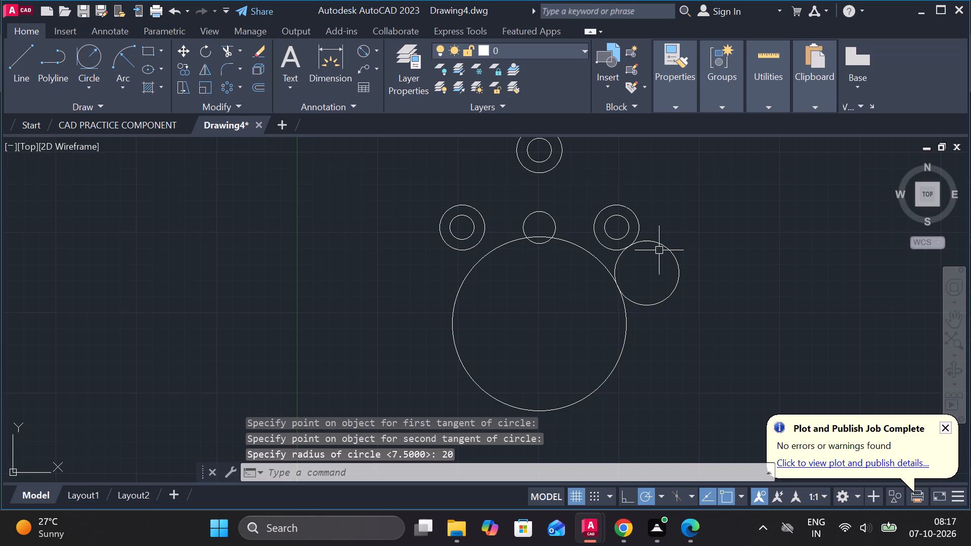
Draw a horizontal line from the top quadrant of the right-hand radius 14 circle leftward past the left-hand circle pair.
{"action": "left_click", "coordinate": [21, 58]}
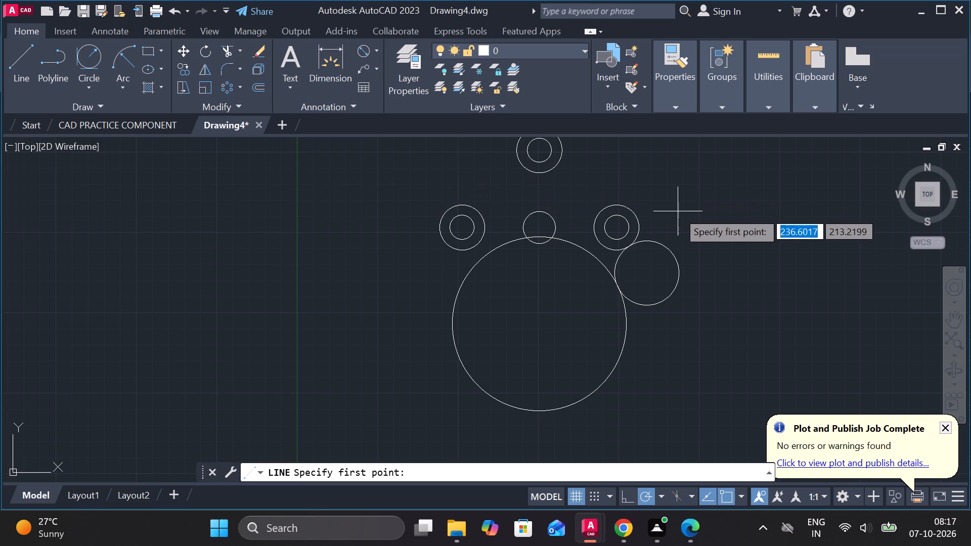
{"action": "left_click", "coordinate": [619, 206]}
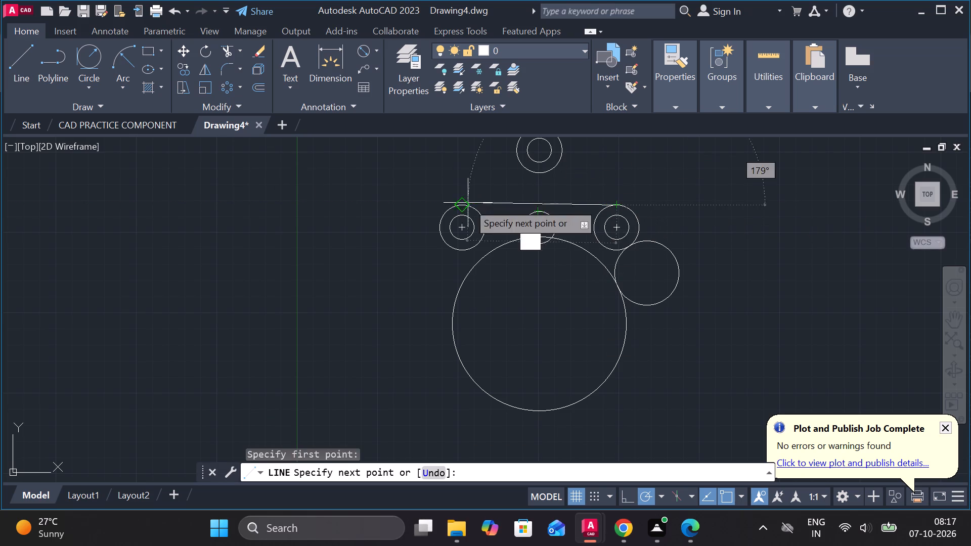
{"action": "left_click", "coordinate": [333, 203]}
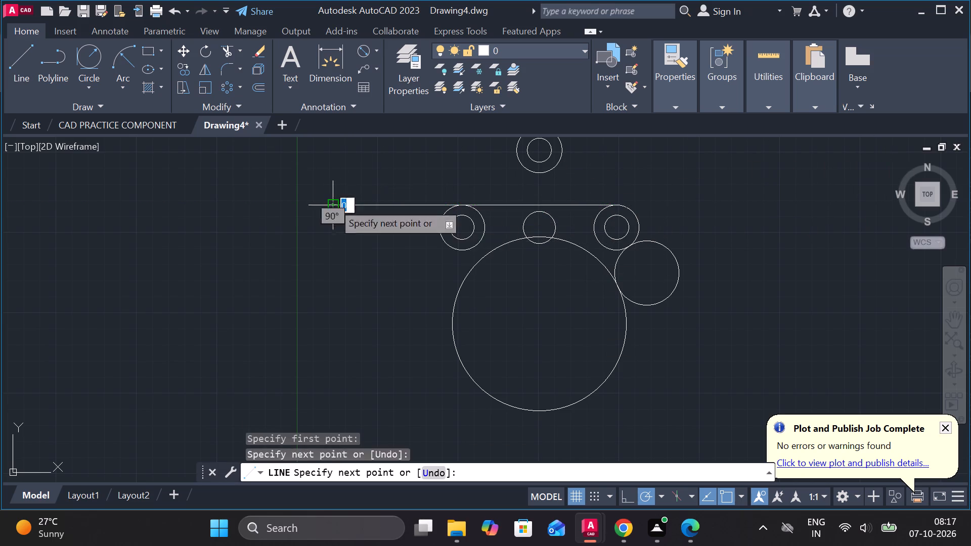
{"action": "key", "text": "Escape"}
Draw a vertical line from the right quadrant of the uppermost radius 14 circle down past the horizontal line.
{"action": "key", "text": "l"}
{"action": "key", "text": "Return"}
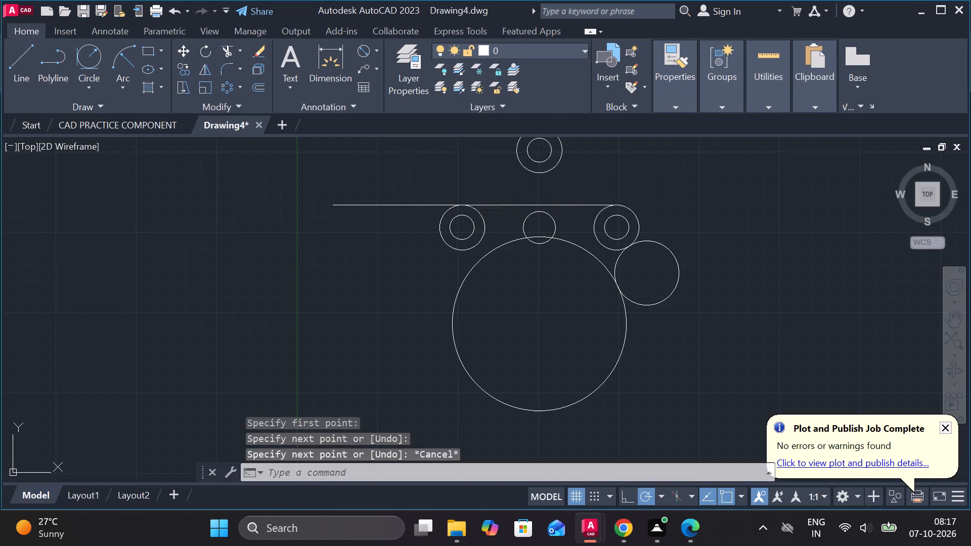
{"action": "scroll", "coordinate": [567, 152], "scroll_direction": "up", "scroll_amount": 1}
{"action": "middle_click_drag", "start_coordinate": [563, 147], "coordinate": [576, 157]}
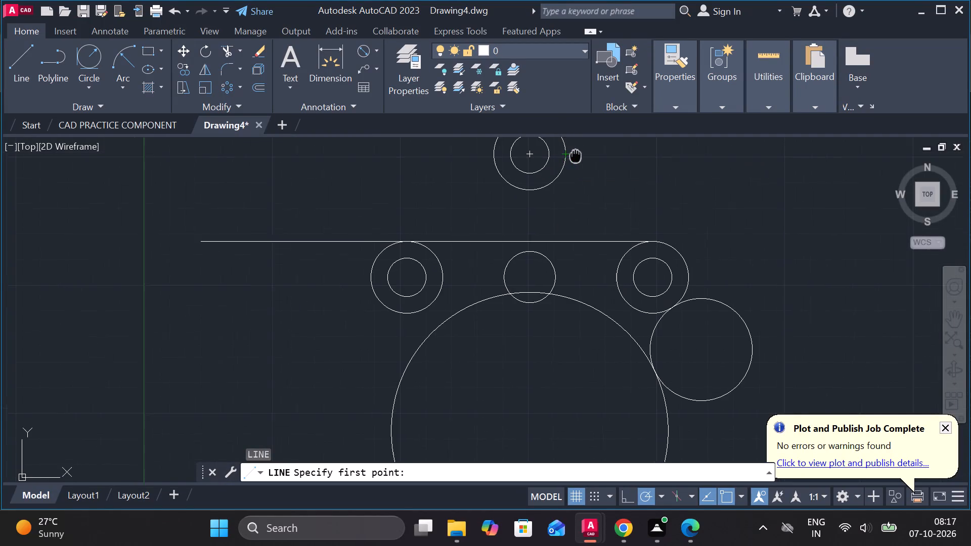
{"action": "middle_click_drag", "start_coordinate": [576, 157], "coordinate": [573, 189]}
{"action": "left_click", "coordinate": [566, 187]}
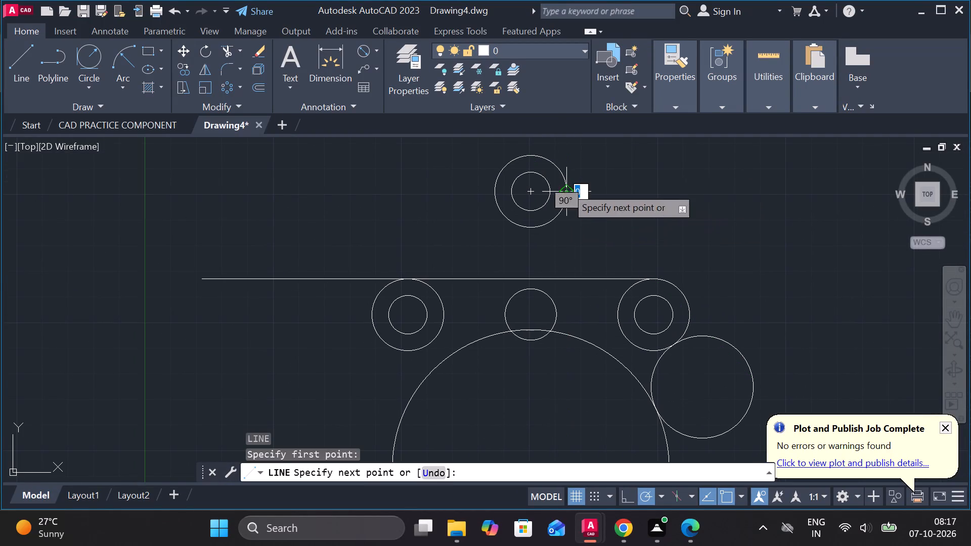
{"action": "left_click", "coordinate": [567, 308]}
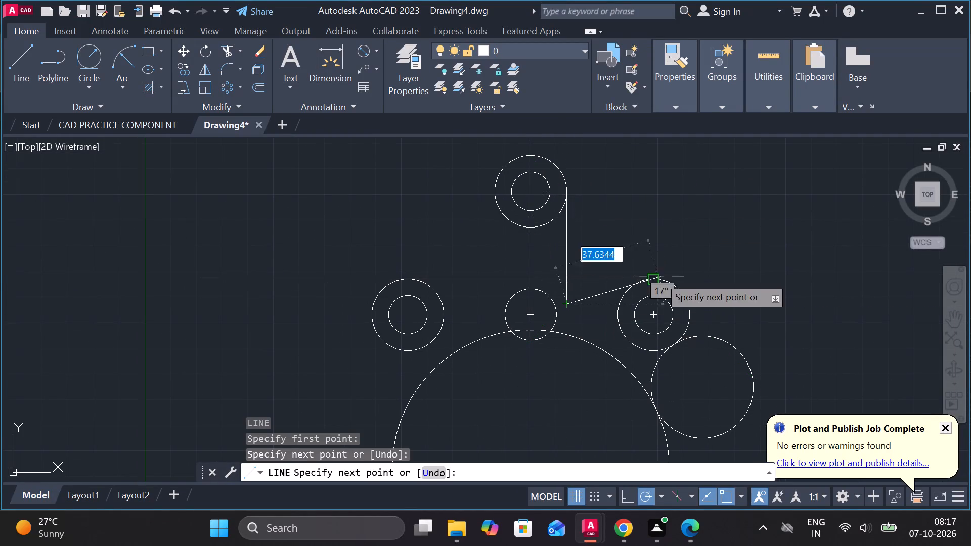
{"action": "key", "text": "Escape"}
Trim the two lines to a corner, removing the vertical line's lower end and the horizontal line's portions left of it.
{"action": "type", "text": "TR"}
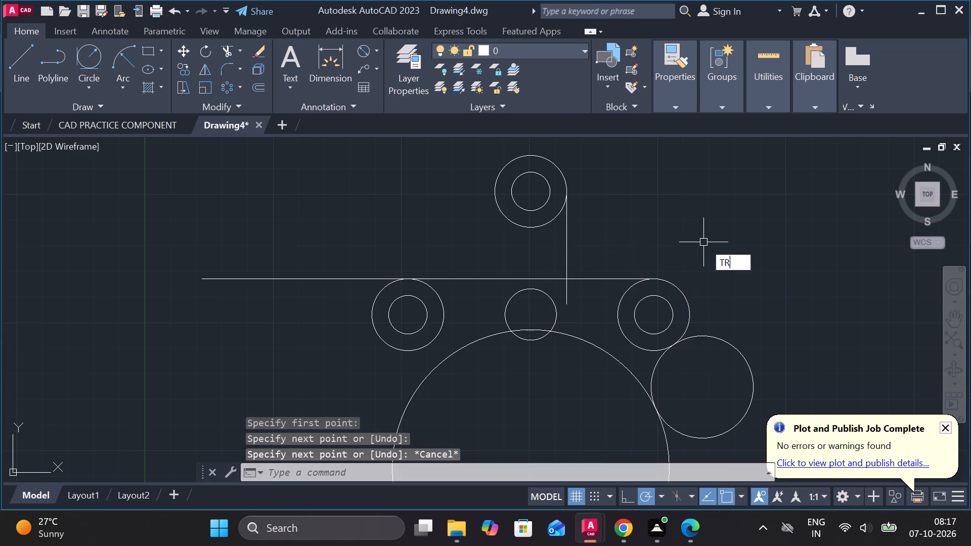
{"action": "key", "text": "space"}
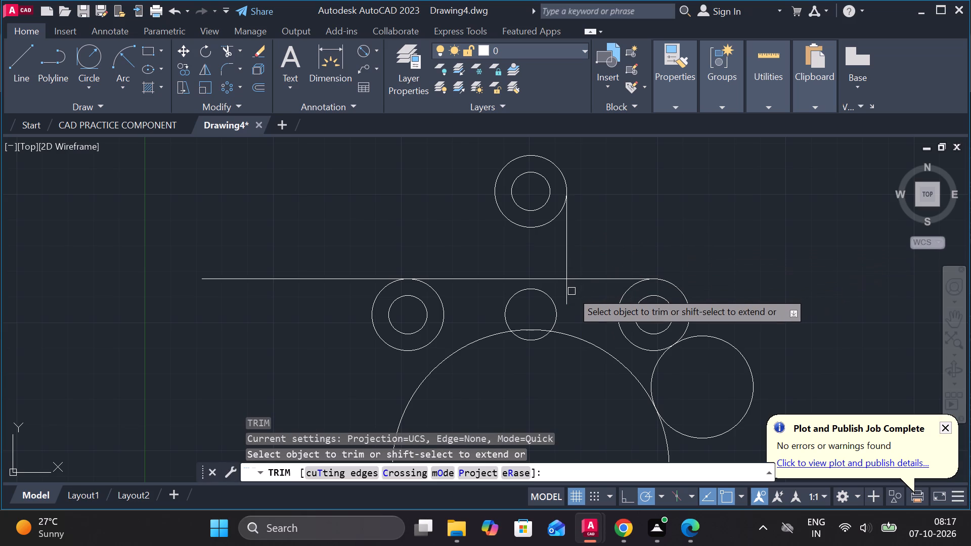
{"action": "left_click", "coordinate": [563, 288]}
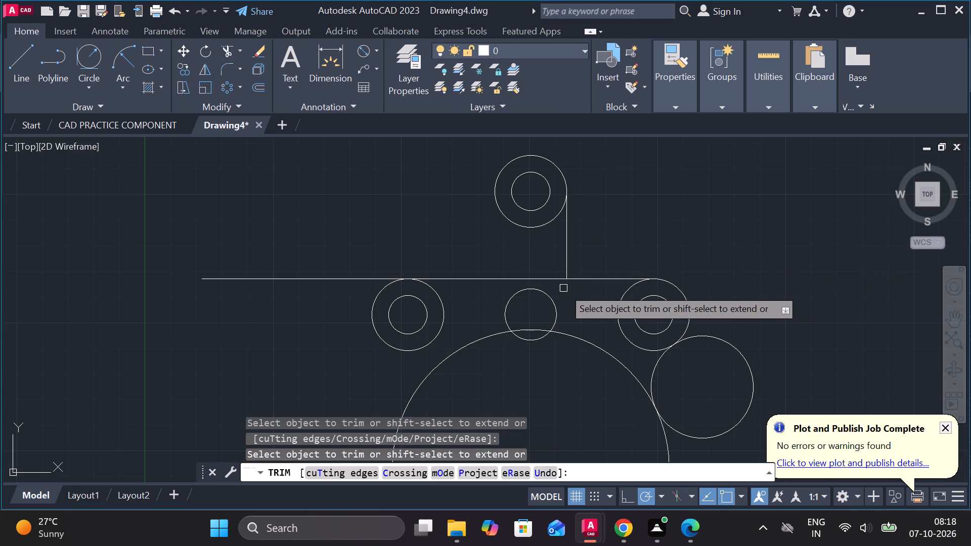
{"action": "left_click", "coordinate": [559, 283]}
{"action": "left_click", "coordinate": [555, 277]}
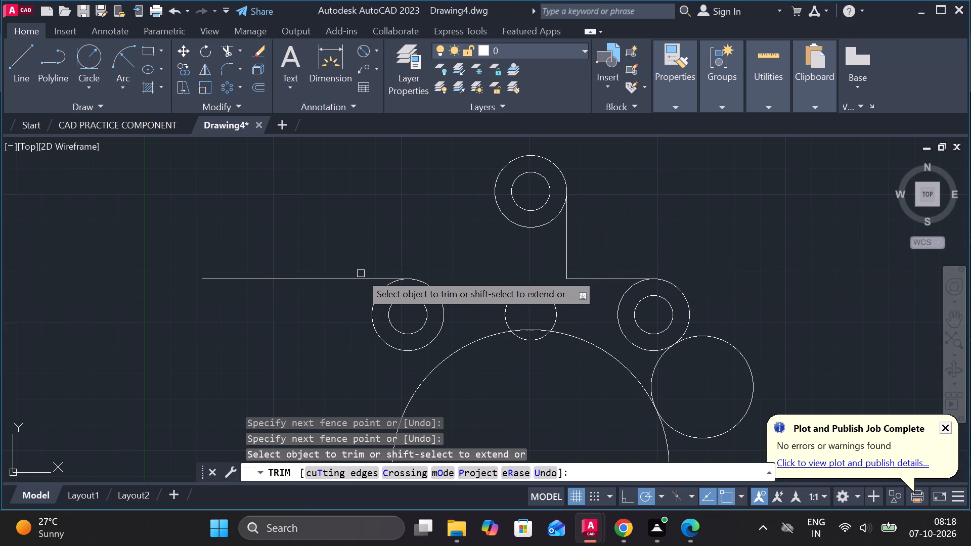
{"action": "left_click", "coordinate": [352, 281]}
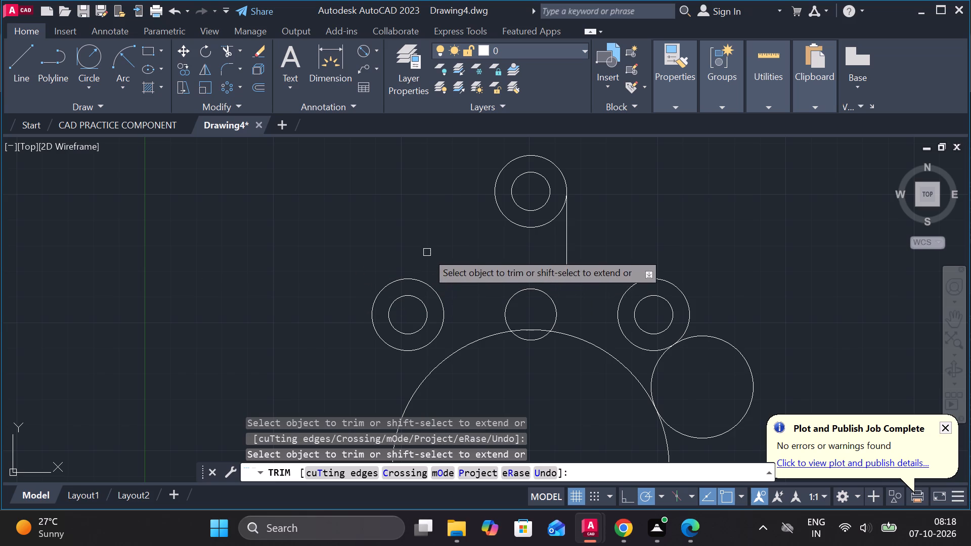
{"action": "key", "text": "Escape"}
Draw a radius 20 circle tangent to the vertical and horizontal lines, inside their corner.
{"action": "left_click", "coordinate": [80, 55]}
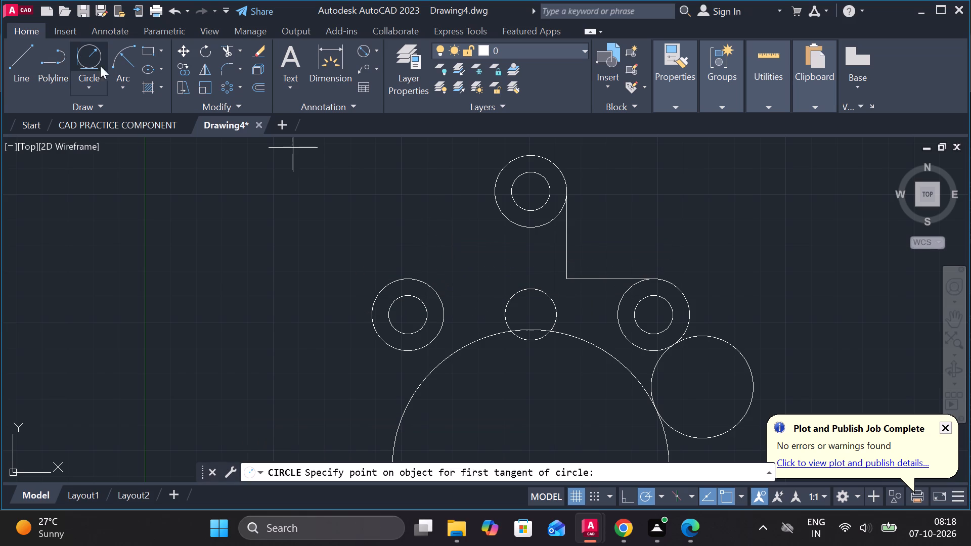
{"action": "left_click", "coordinate": [567, 227]}
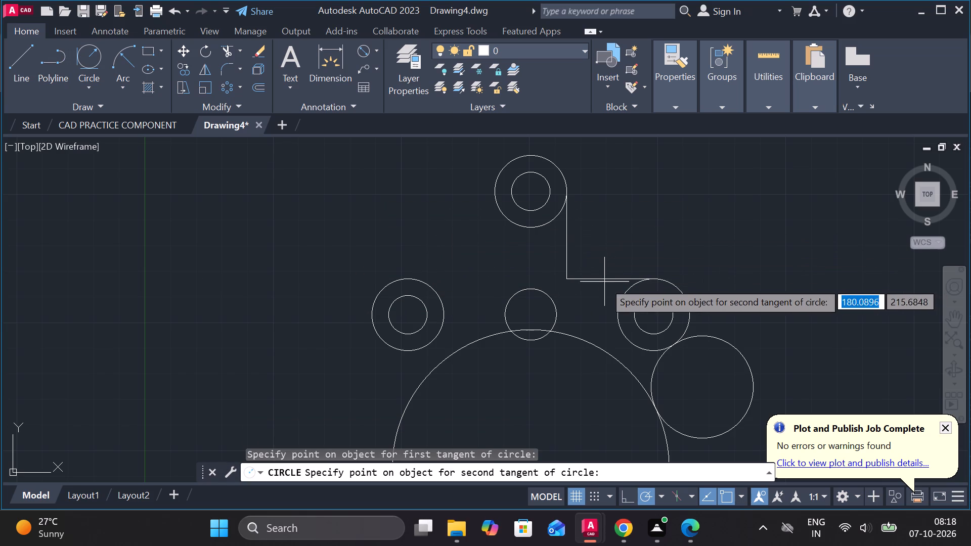
{"action": "left_click", "coordinate": [604, 282]}
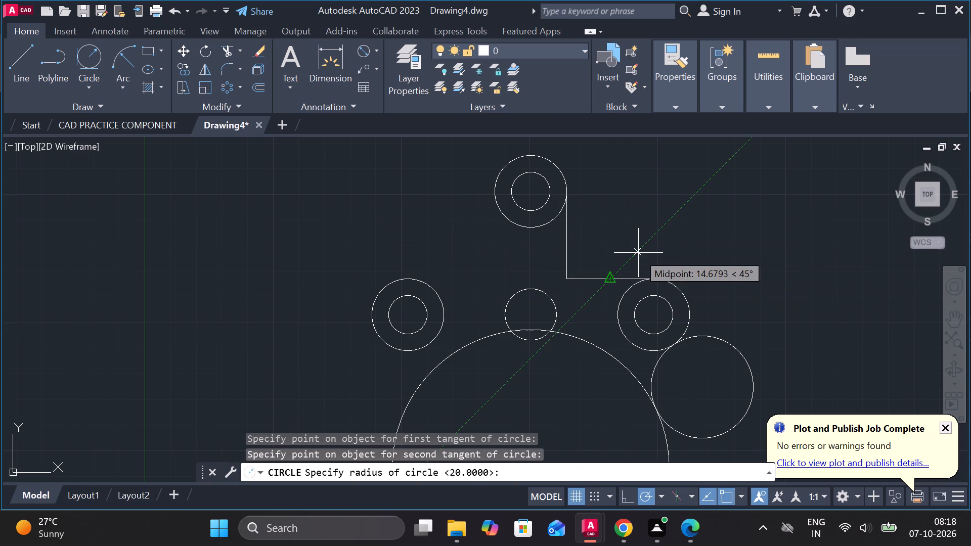
{"action": "type", "text": "20"}
{"action": "key", "text": "Return"}
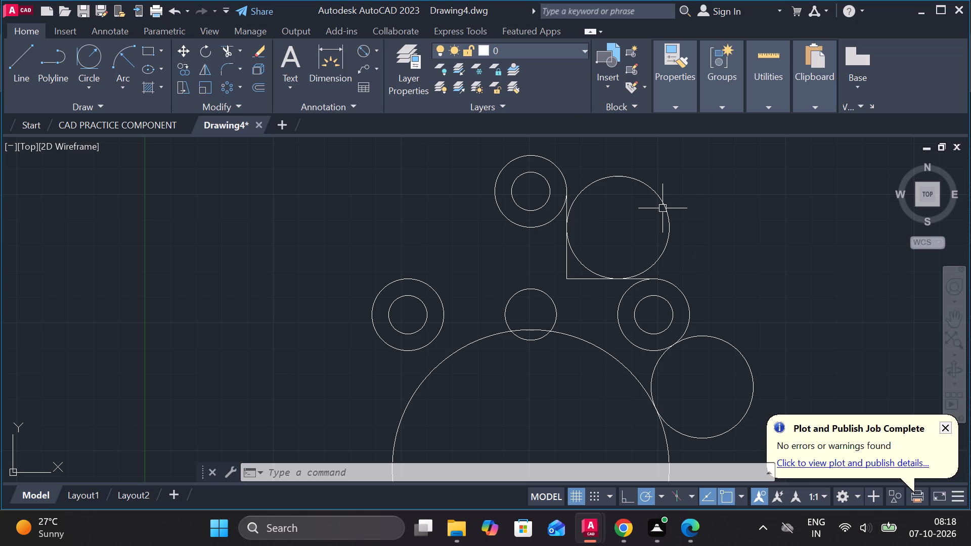
Trim the radius 20 circle to the arc joining the two lines, and trim off the square corner behind it.
{"action": "type", "text": "TR"}
{"action": "key", "text": "Return"}
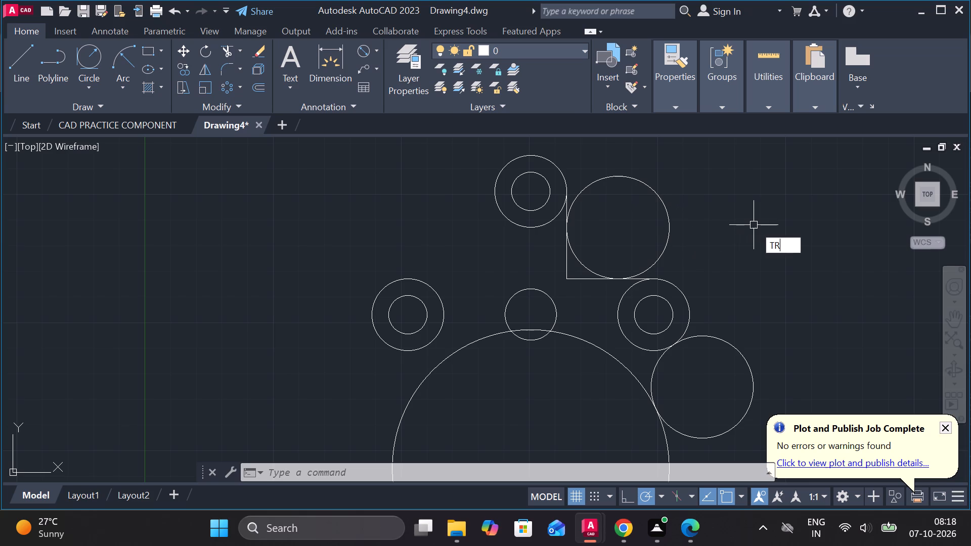
{"action": "left_click_drag", "start_coordinate": [645, 180], "coordinate": [613, 217]}
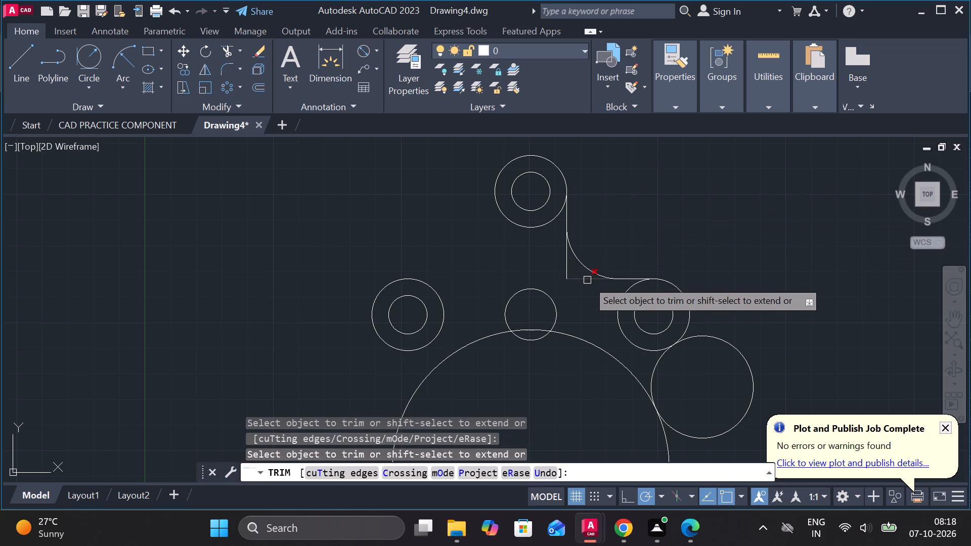
{"action": "left_click", "coordinate": [587, 280]}
{"action": "left_click", "coordinate": [568, 270]}
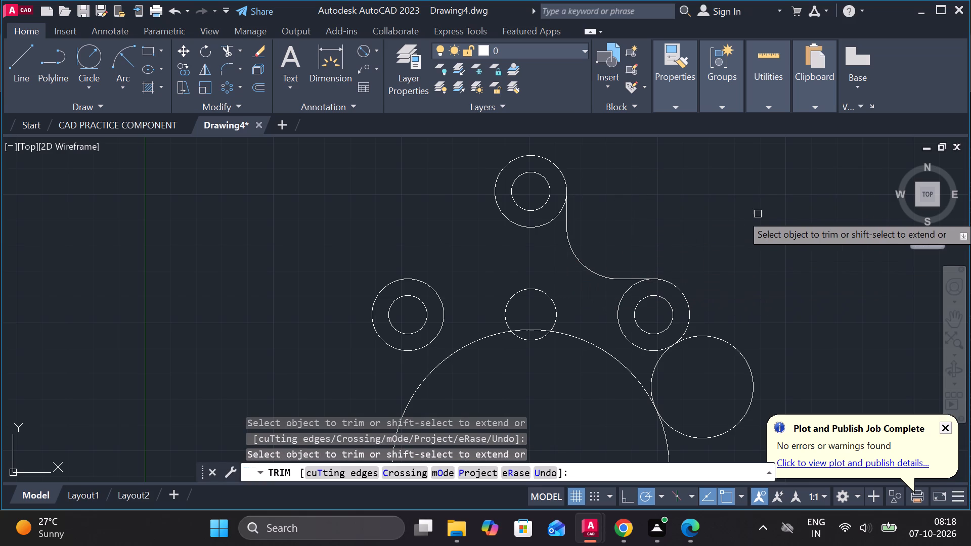
{"action": "key", "text": "Escape"}
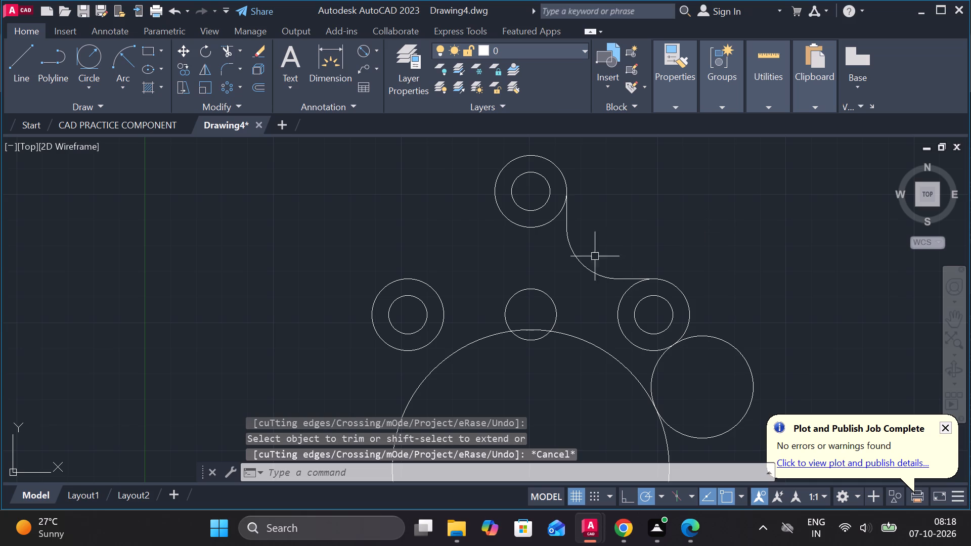
Mirror the radius 20 arc and its two tangent lines about the vertical centre axis through the circle centres, keeping the originals.
{"action": "left_click", "coordinate": [582, 262]}
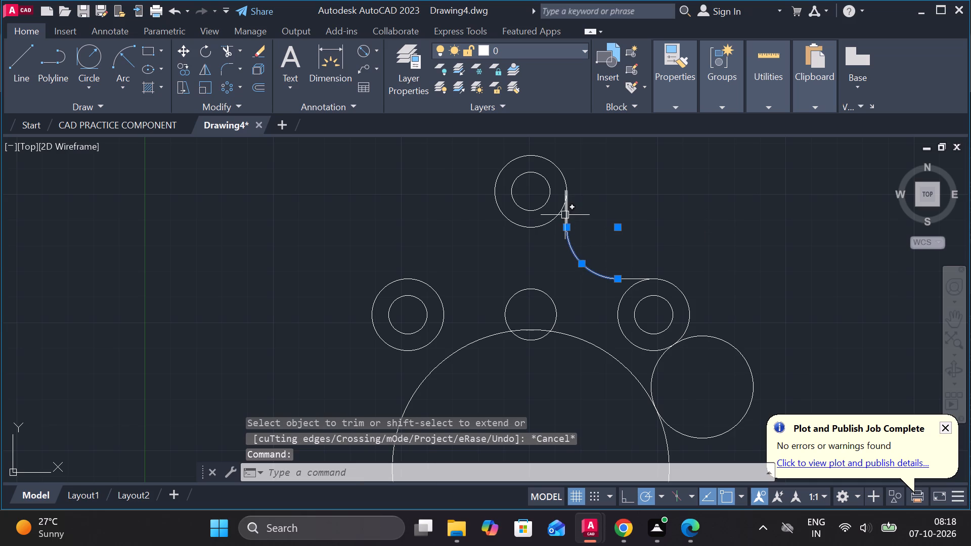
{"action": "left_click", "coordinate": [564, 215]}
{"action": "left_click", "coordinate": [628, 277]}
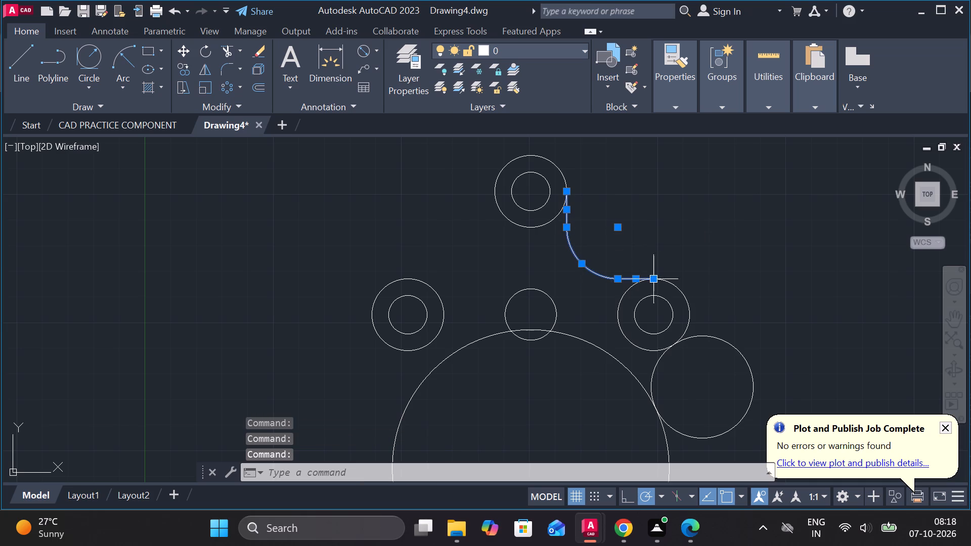
{"action": "key", "text": "m"}
{"action": "key", "text": "i"}
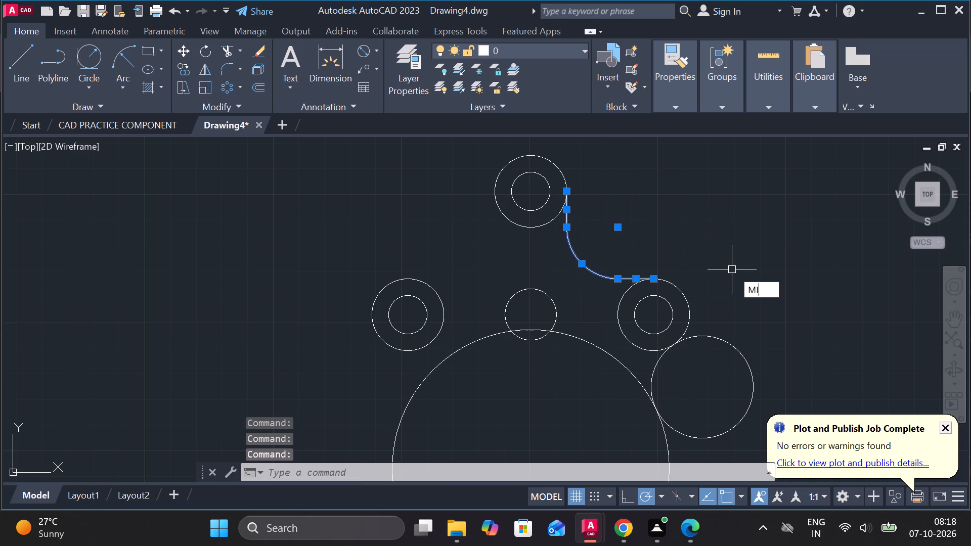
{"action": "key", "text": "Return"}
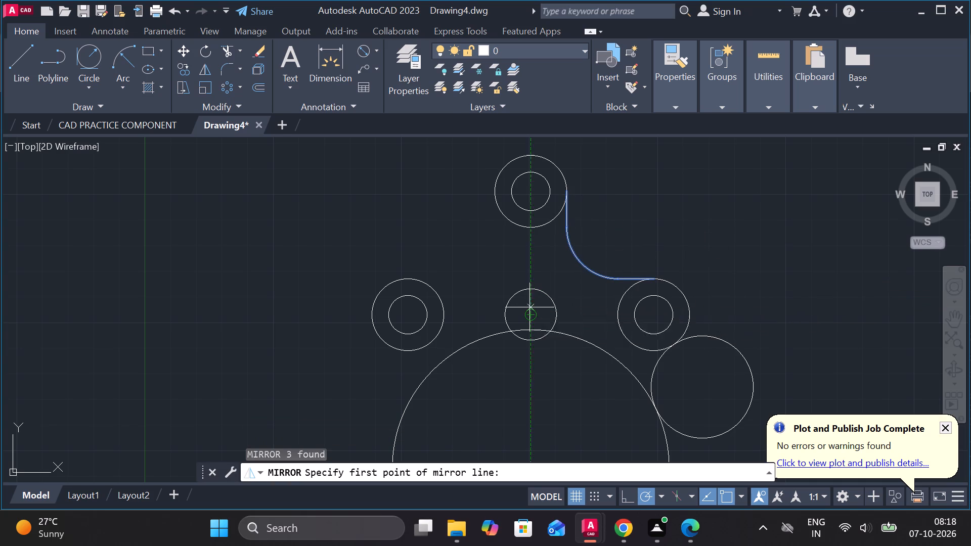
{"action": "left_click", "coordinate": [525, 316]}
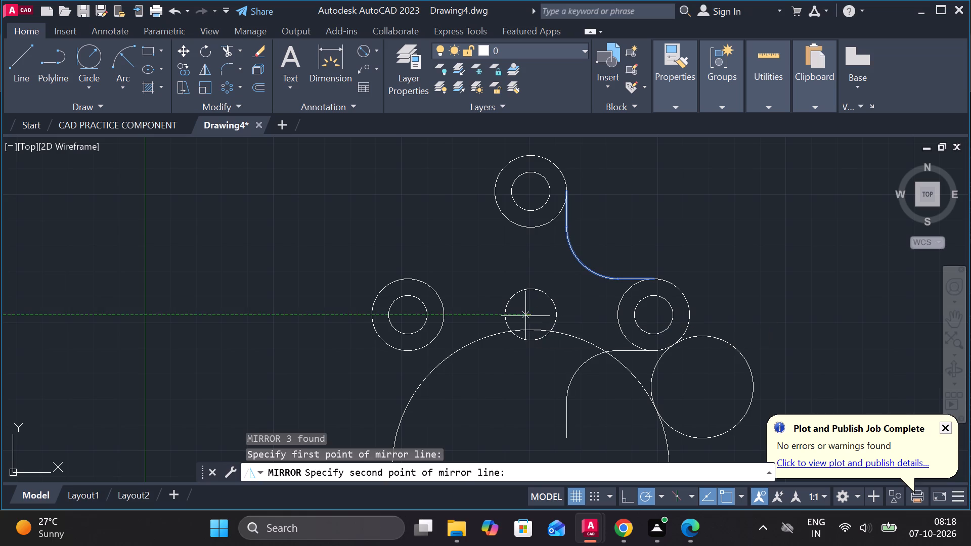
{"action": "left_click", "coordinate": [534, 194]}
{"action": "left_click_drag", "start_coordinate": [574, 253], "coordinate": [534, 194]}
Mirror the radius 20 circle beside the large circle about the same vertical centre axis, keeping the original.
{"action": "scroll", "coordinate": [561, 195], "scroll_direction": "down", "scroll_amount": 1}
{"action": "scroll", "coordinate": [641, 207], "scroll_direction": "up", "scroll_amount": 1}
{"action": "middle_click_drag", "start_coordinate": [641, 207], "coordinate": [672, 184]}
{"action": "left_click", "coordinate": [728, 342]}
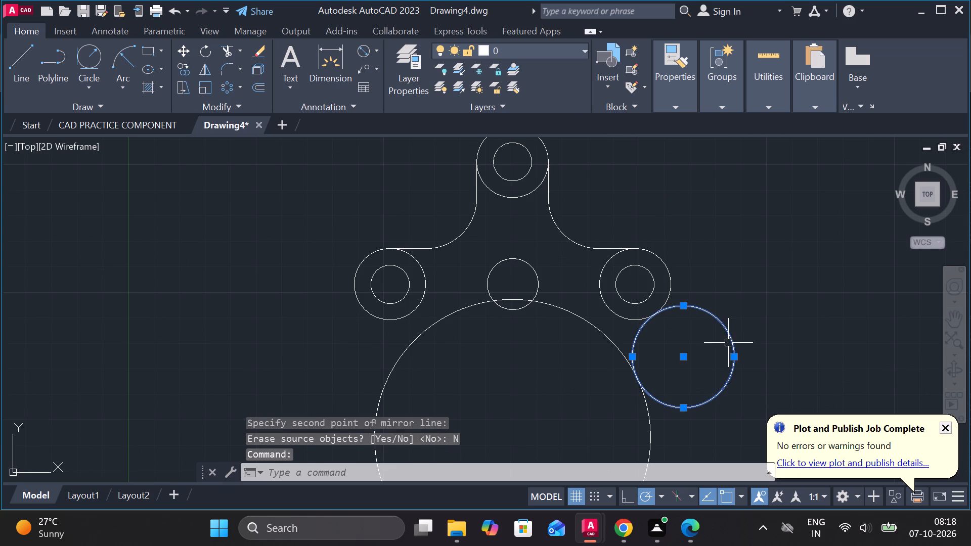
{"action": "type", "text": "MI"}
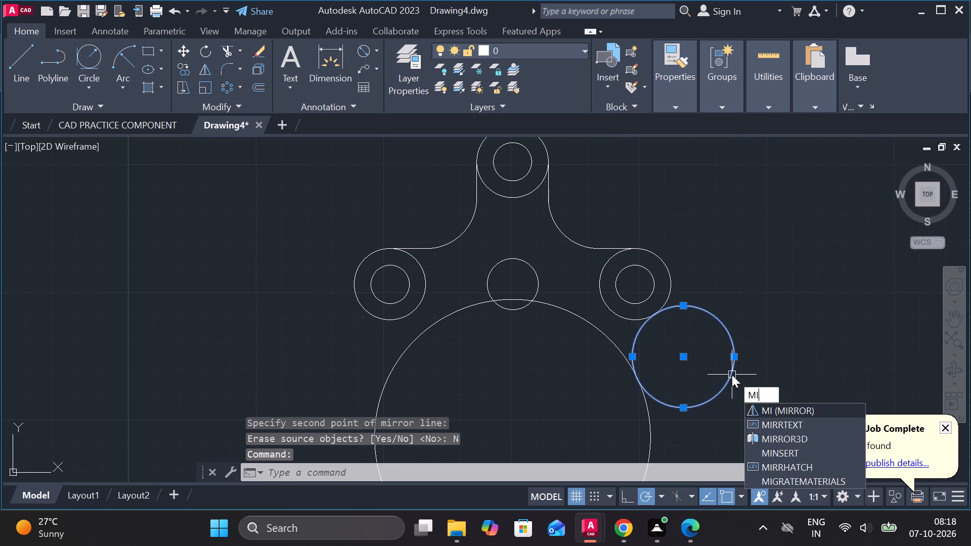
{"action": "key", "text": "Return"}
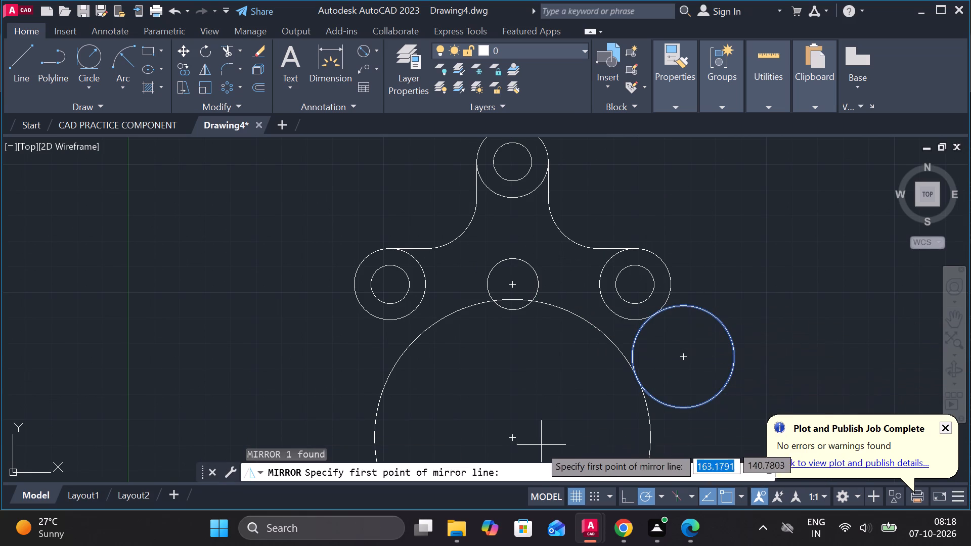
{"action": "left_click", "coordinate": [513, 441]}
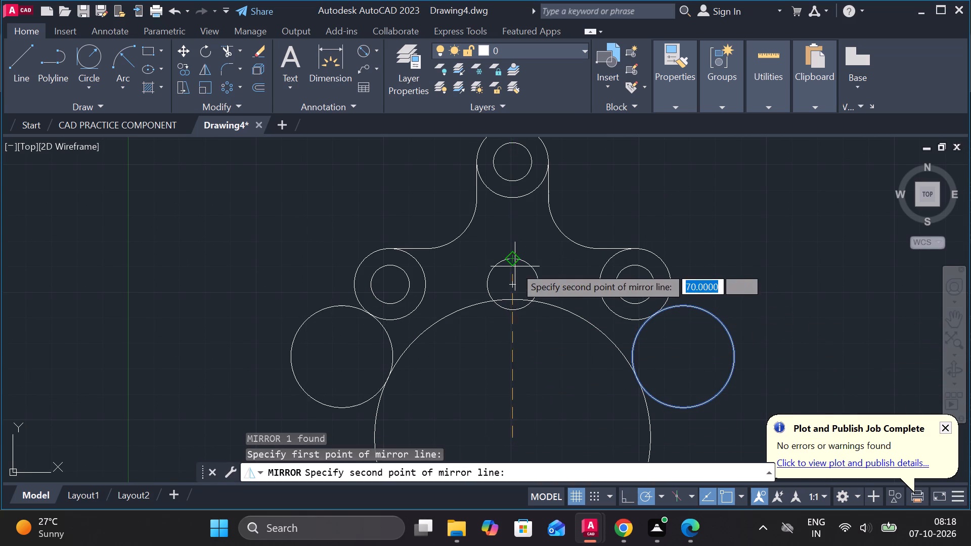
{"action": "left_click", "coordinate": [508, 285]}
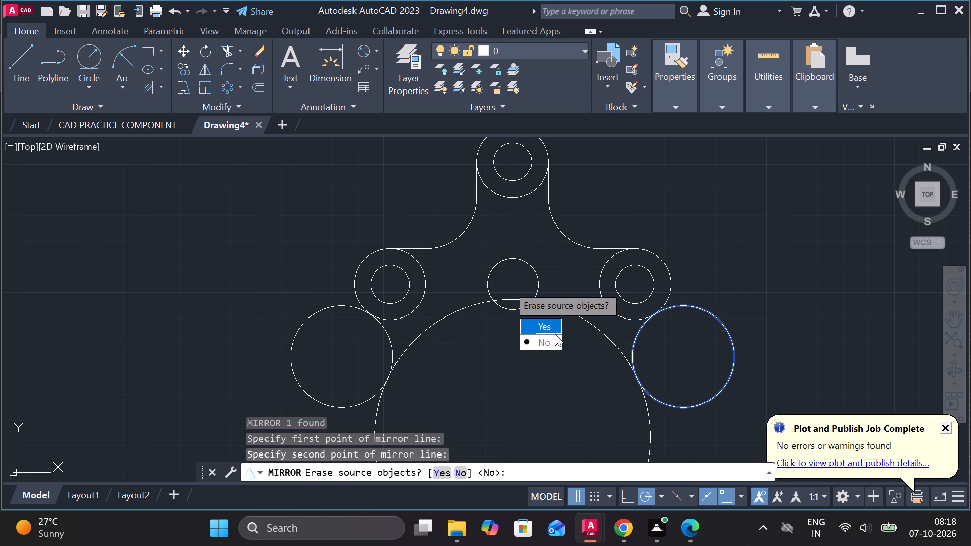
{"action": "left_click_drag", "start_coordinate": [555, 335], "coordinate": [508, 285]}
Trim the outer portions of both radius 20 side circles, leaving the concave arcs that join the outer lobes to the large circle.
{"action": "scroll", "coordinate": [517, 302], "scroll_direction": "down", "scroll_amount": 1}
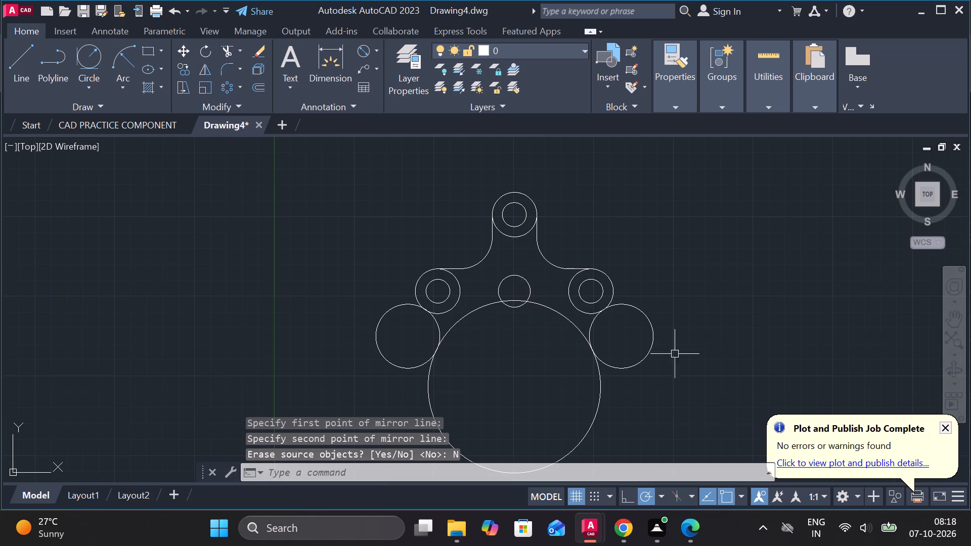
{"action": "type", "text": "TR"}
{"action": "key", "text": "space"}
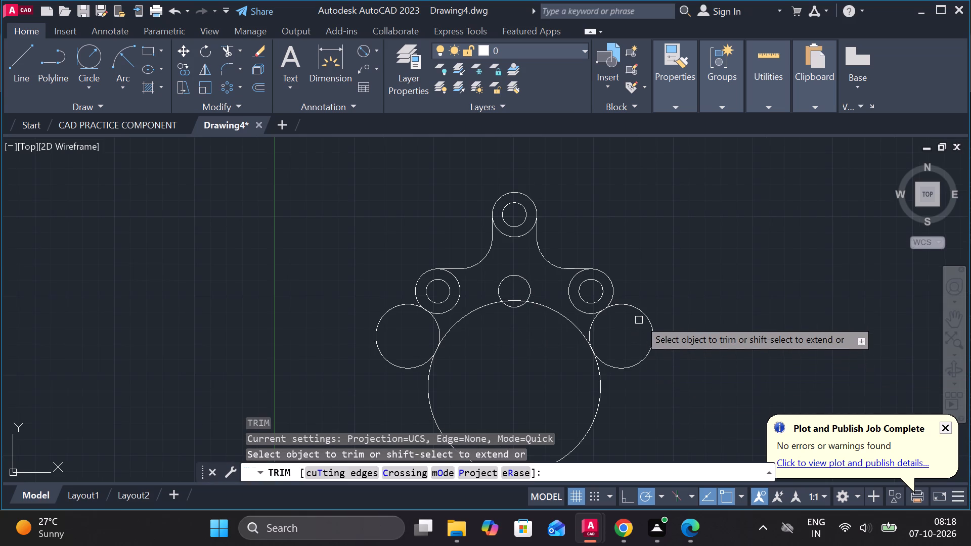
{"action": "left_click", "coordinate": [640, 314]}
{"action": "left_click", "coordinate": [382, 360]}
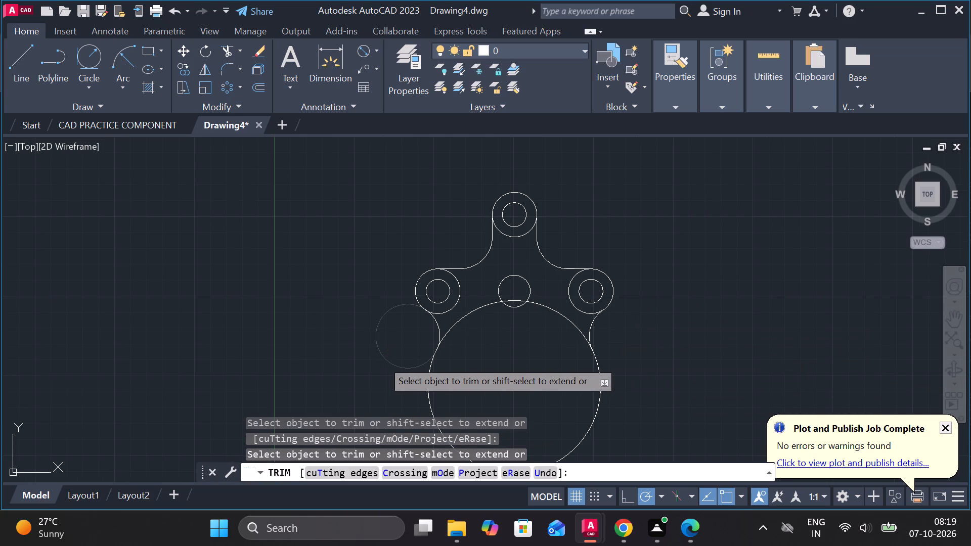
Trim off the large circle's upper portion between the two side arcs, including the piece inside the small central circle.
{"action": "left_click", "coordinate": [460, 322]}
{"action": "left_click", "coordinate": [559, 313]}
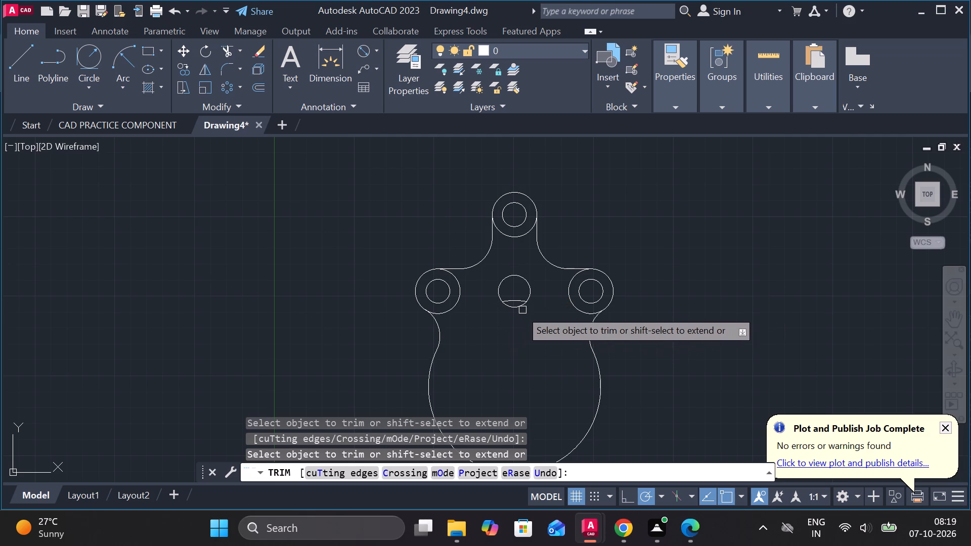
{"action": "scroll", "coordinate": [500, 297], "scroll_direction": "up", "scroll_amount": 2}
{"action": "left_click", "coordinate": [523, 306]}
{"action": "scroll", "coordinate": [511, 325], "scroll_direction": "down", "scroll_amount": 3}
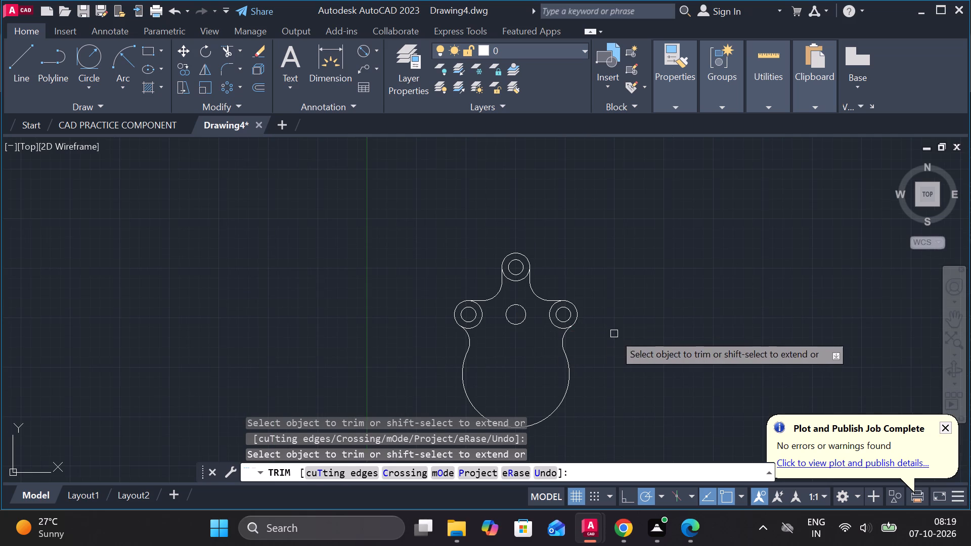
{"action": "middle_click_drag", "start_coordinate": [615, 334], "coordinate": [629, 241]}
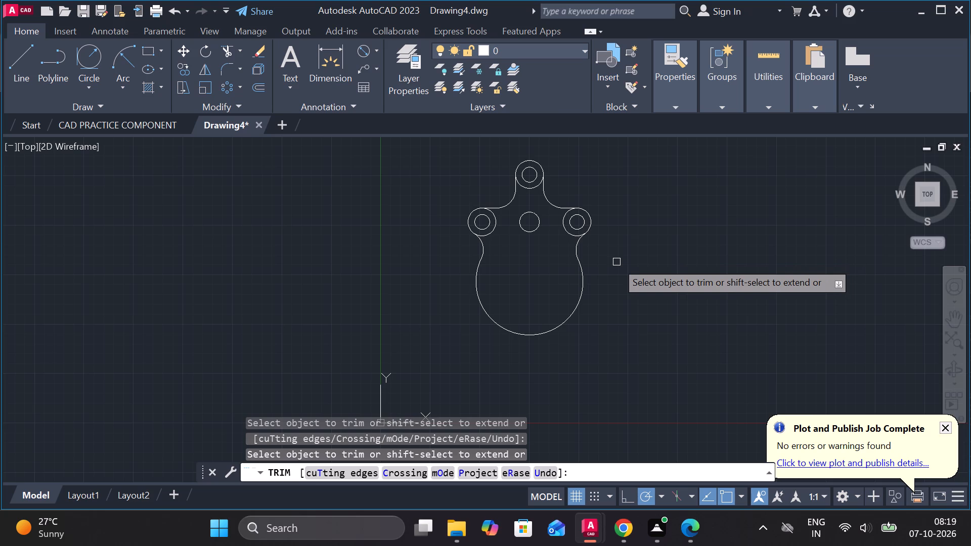
{"action": "key", "text": "Escape"}
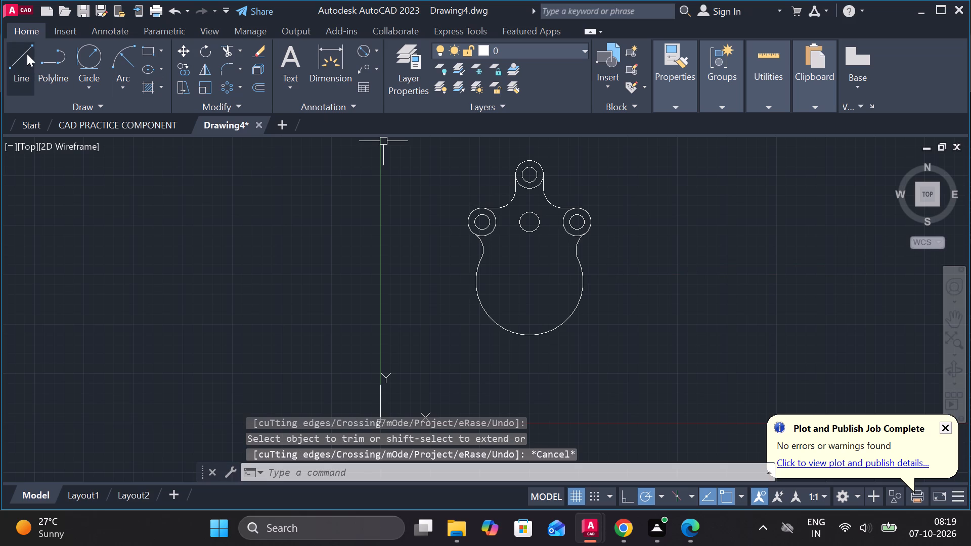
Change the polar tracking angle and draw a line about 112 long at 240° from the large arc's centre.
{"action": "left_click", "coordinate": [27, 54]}
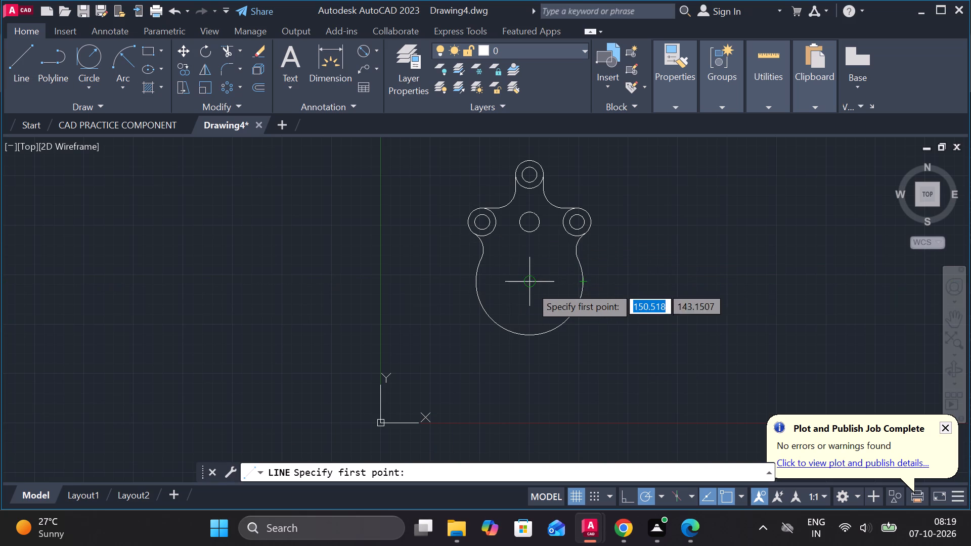
{"action": "left_click", "coordinate": [533, 286]}
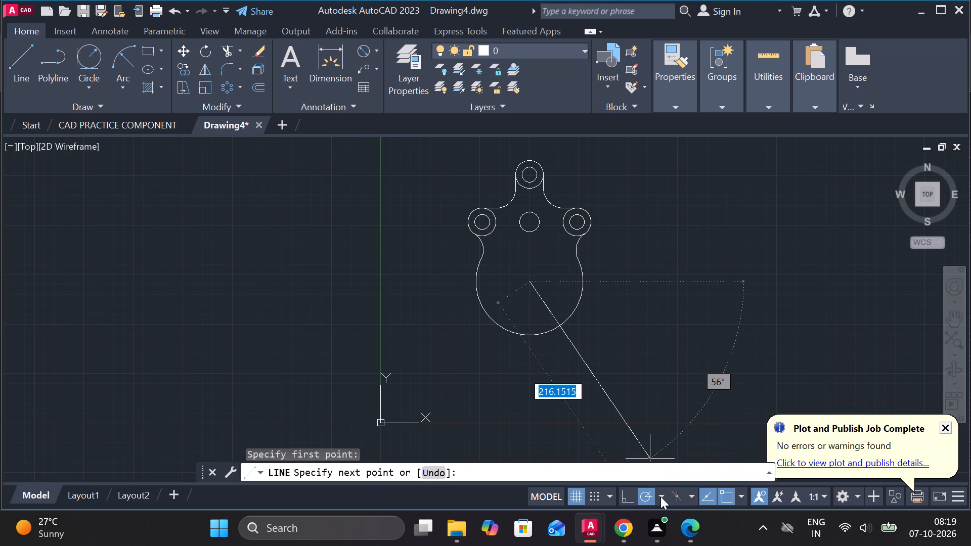
{"action": "left_click", "coordinate": [660, 496]}
{"action": "left_click", "coordinate": [681, 356]}
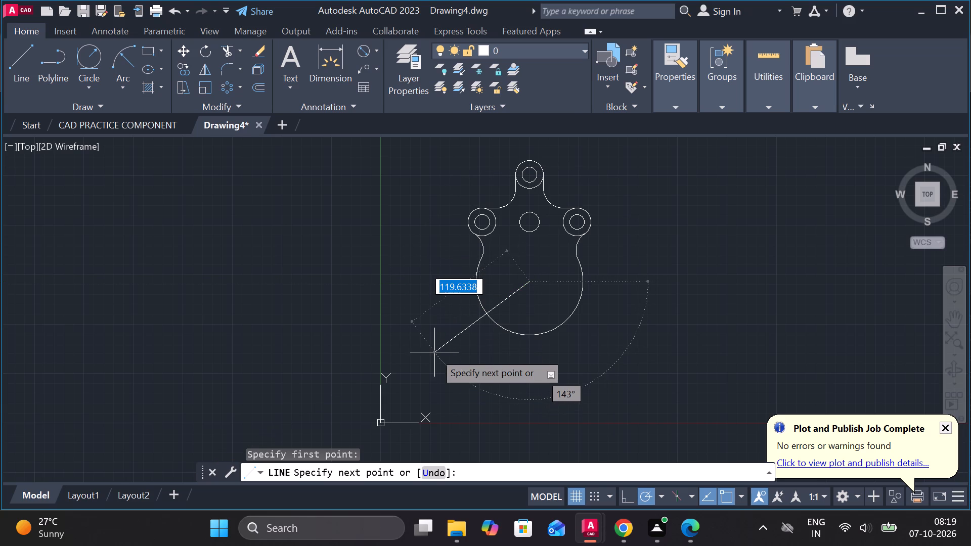
{"action": "left_click", "coordinate": [471, 376]}
{"action": "key", "text": "Escape"}
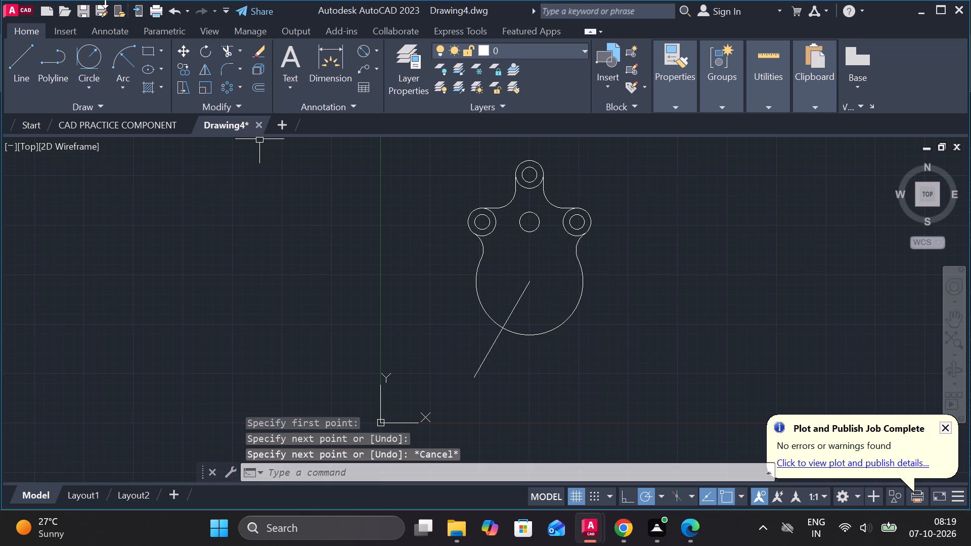
Draw a diameter 40 circle at the large arc's centre.
{"action": "key", "text": "c"}
{"action": "key", "text": "Return"}
{"action": "left_click", "coordinate": [534, 279]}
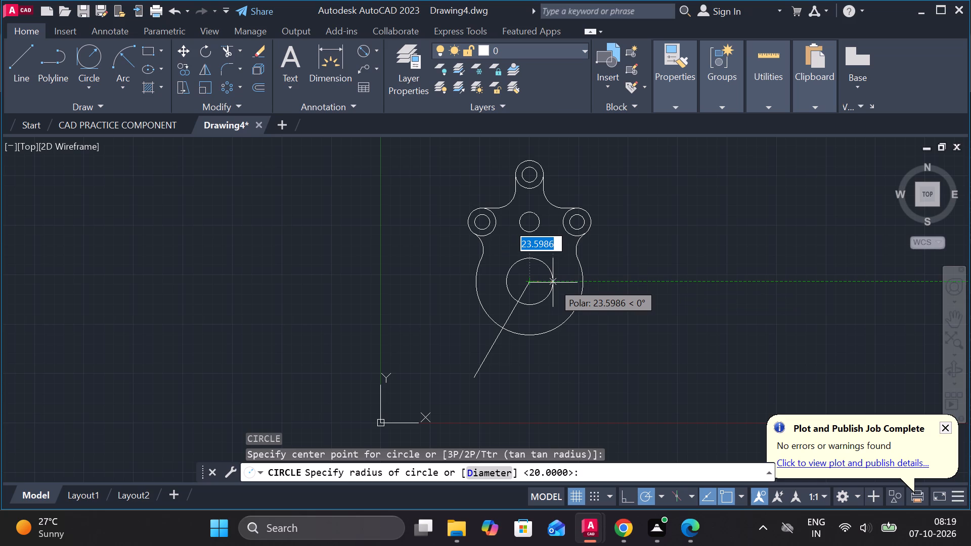
{"action": "key", "text": "d"}
{"action": "key", "text": "Return"}
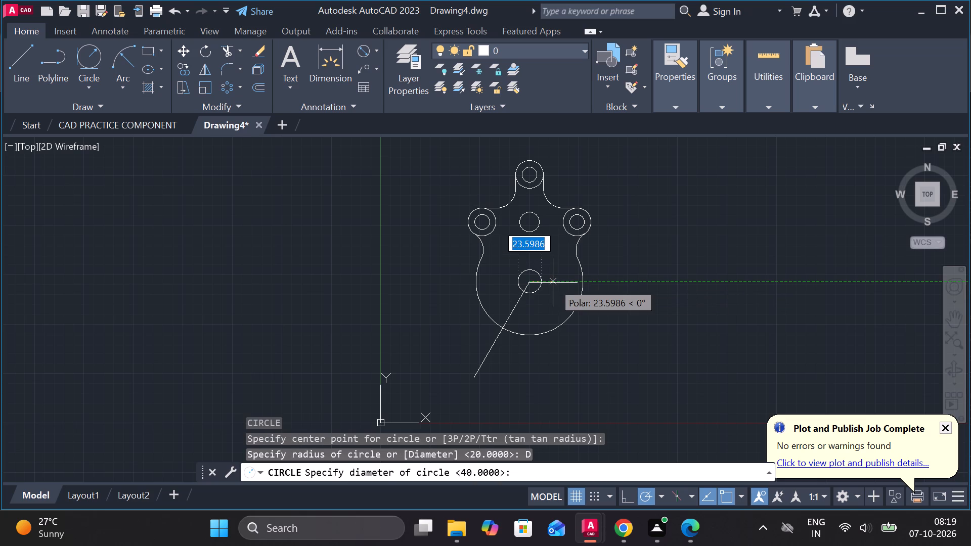
{"action": "type", "text": "40"}
{"action": "key", "text": "Return"}
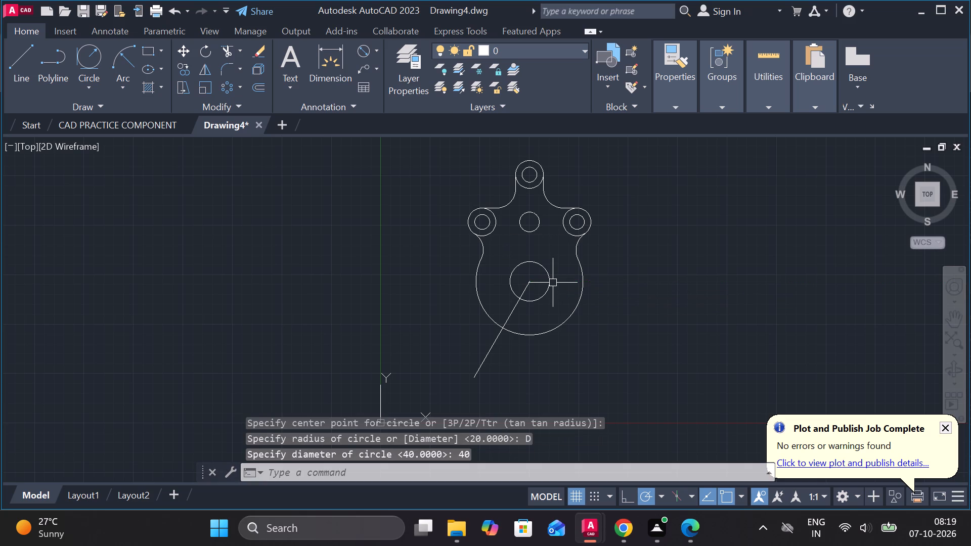
Draw a radius 35 circle concentric with the diameter 40 circle.
{"action": "key", "text": "space"}
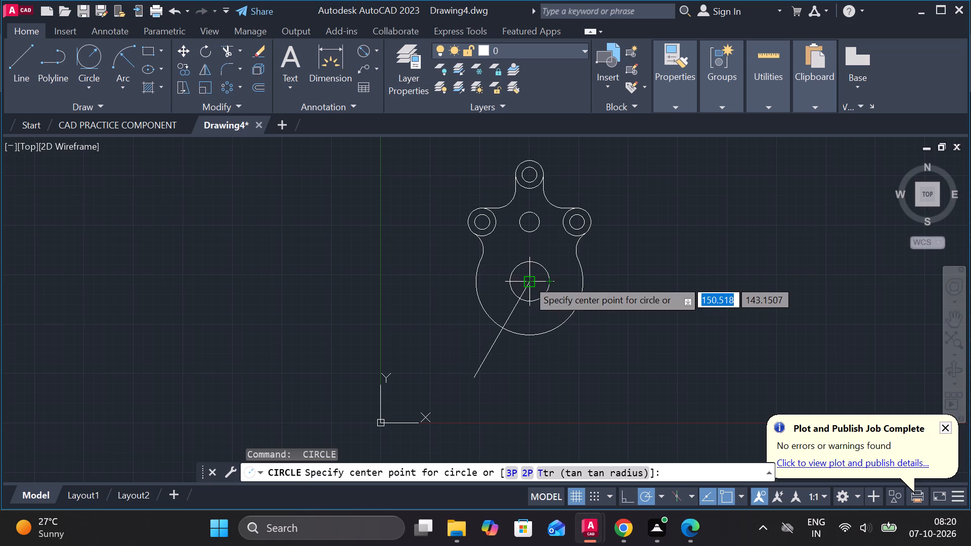
{"action": "left_click", "coordinate": [527, 280]}
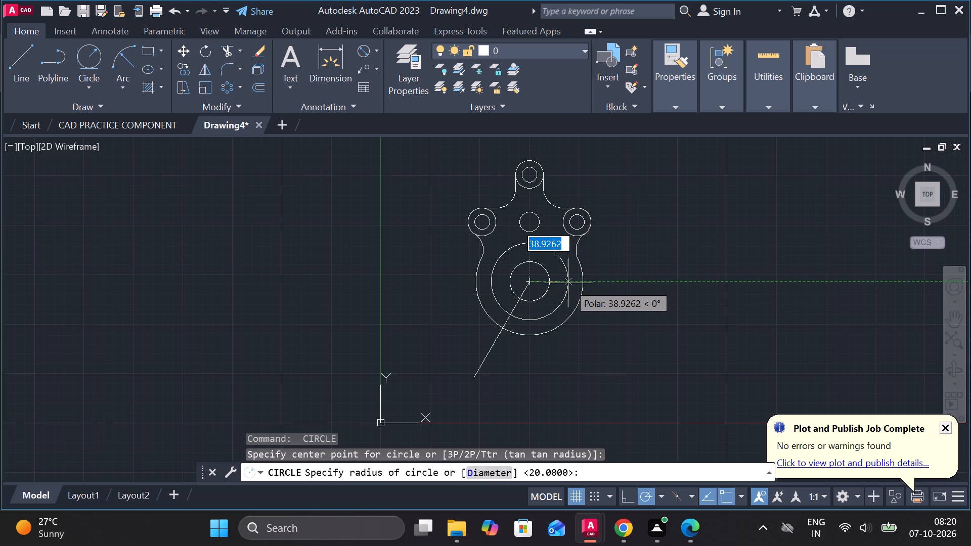
{"action": "key", "text": "3"}
{"action": "key", "text": "5"}
{"action": "key", "text": "Return"}
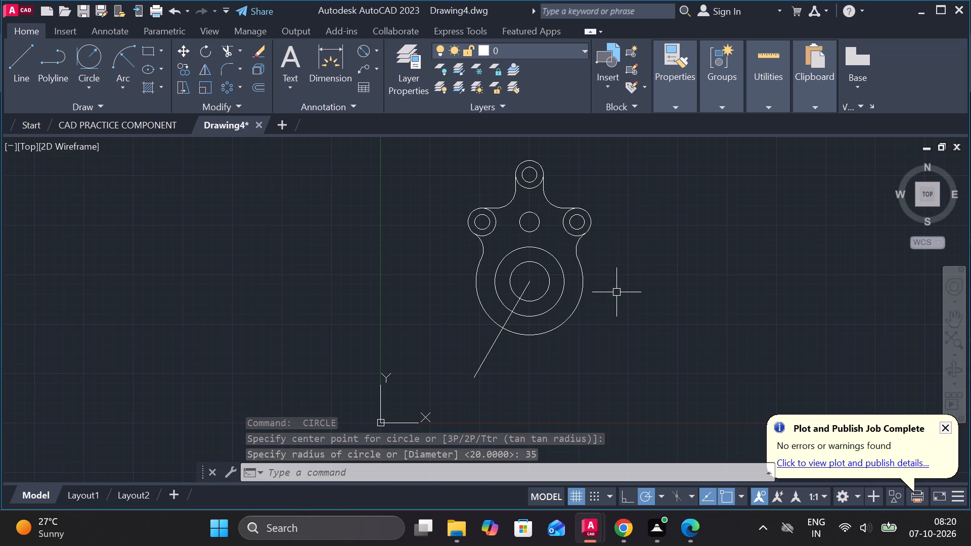
Draw a radius 9 circle centred where the 240° line crosses the radius 35 circle.
{"action": "key", "text": "c"}
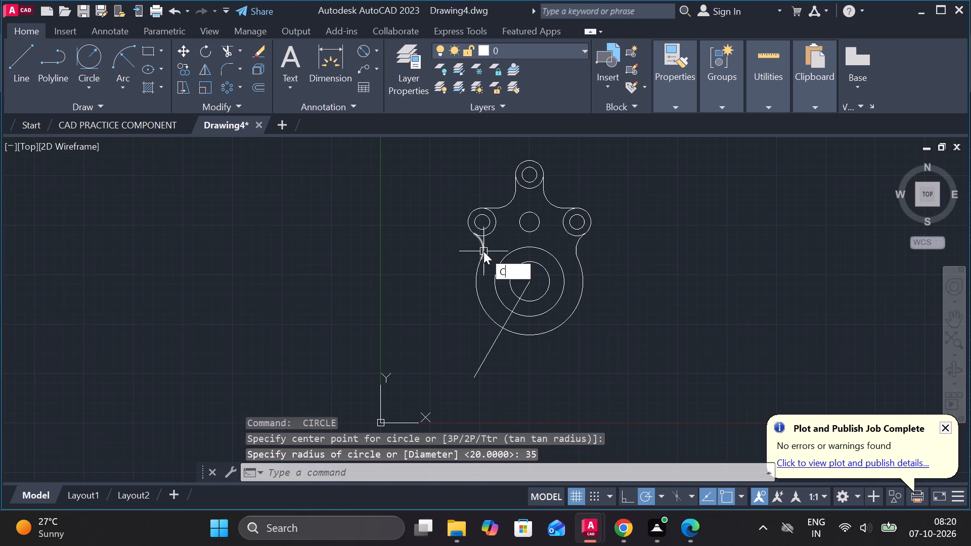
{"action": "key", "text": "Return"}
{"action": "scroll", "coordinate": [512, 296], "scroll_direction": "up", "scroll_amount": 2}
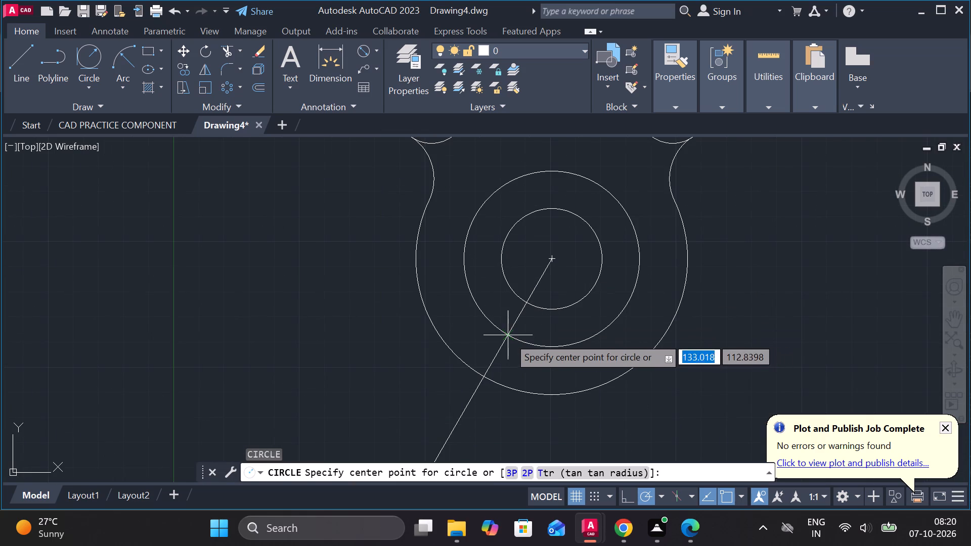
{"action": "left_click", "coordinate": [508, 336]}
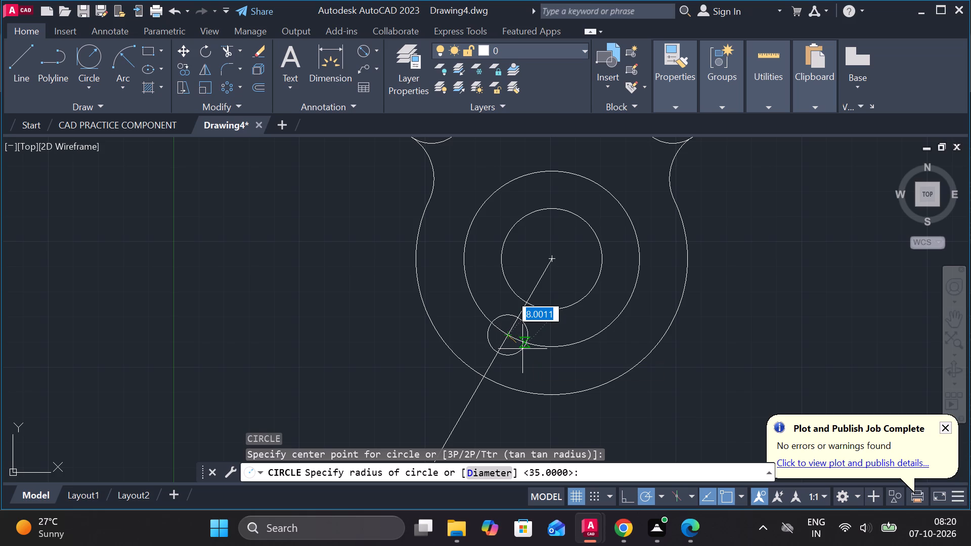
{"action": "key", "text": "9"}
{"action": "key", "text": "Return"}
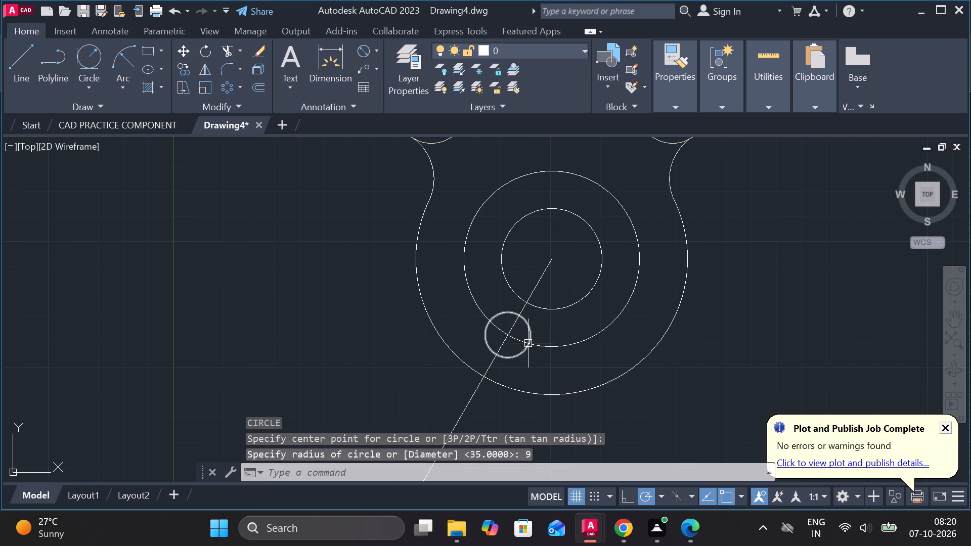
Draw a horizontal line about 87 long at 180° from the large arc's centre.
{"action": "left_click", "coordinate": [28, 63]}
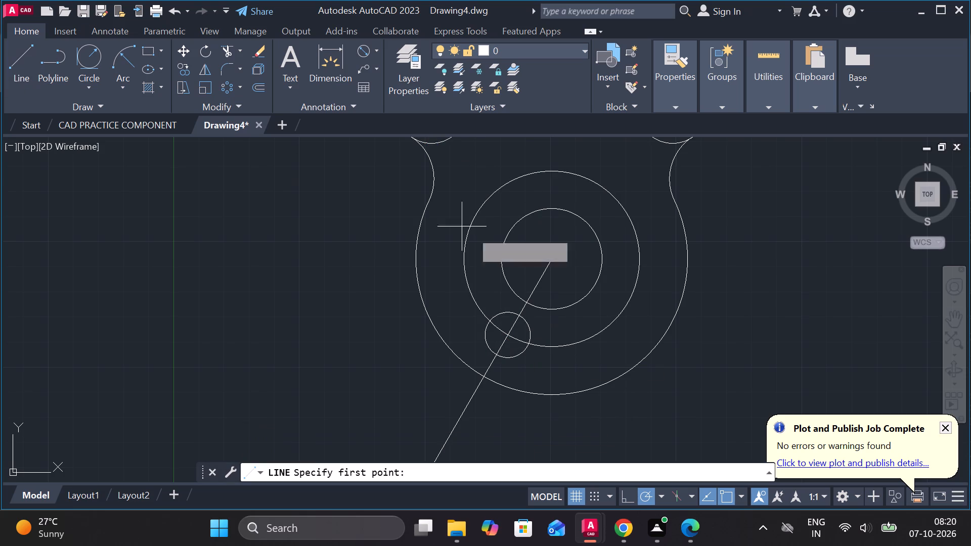
{"action": "left_click", "coordinate": [551, 258]}
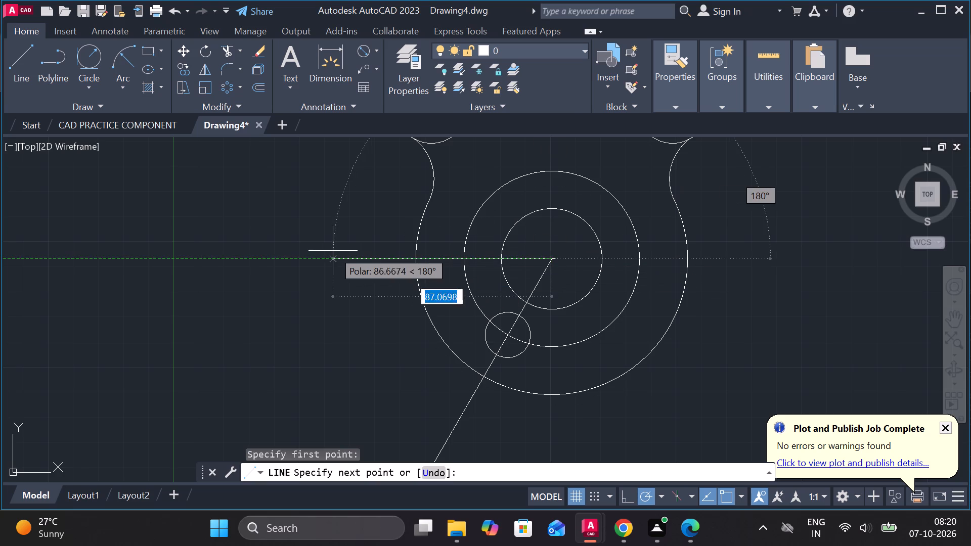
{"action": "left_click", "coordinate": [333, 251]}
{"action": "key", "text": "Escape"}
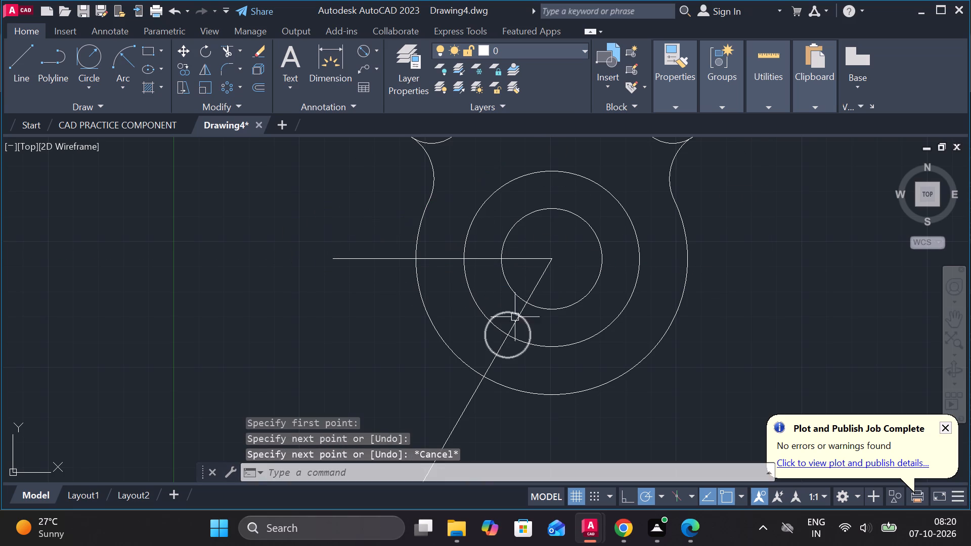
Copy the radius 9 circle from its centre to where the horizontal line crosses the radius 35 circle.
{"action": "left_click", "coordinate": [525, 318]}
{"action": "type", "text": "CO"}
{"action": "key", "text": "Return"}
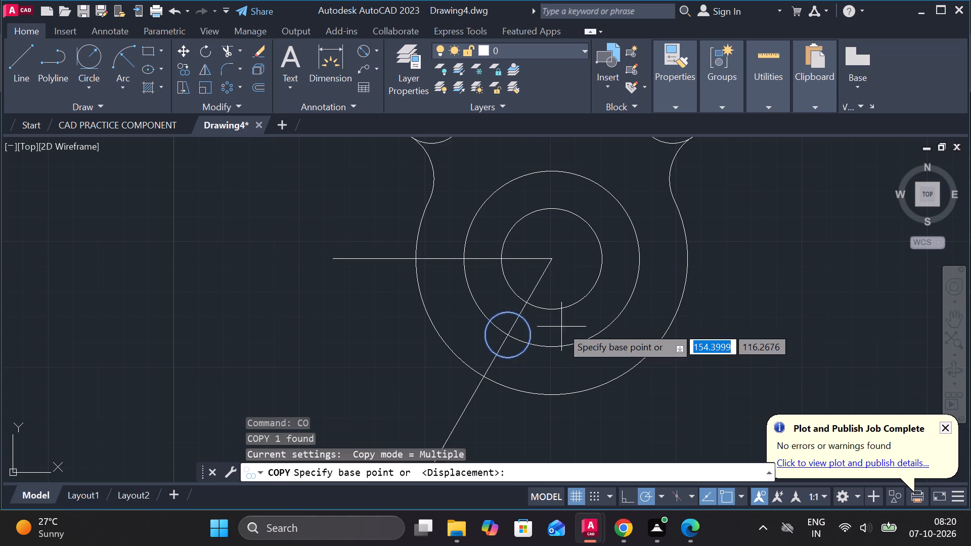
{"action": "left_click", "coordinate": [504, 335]}
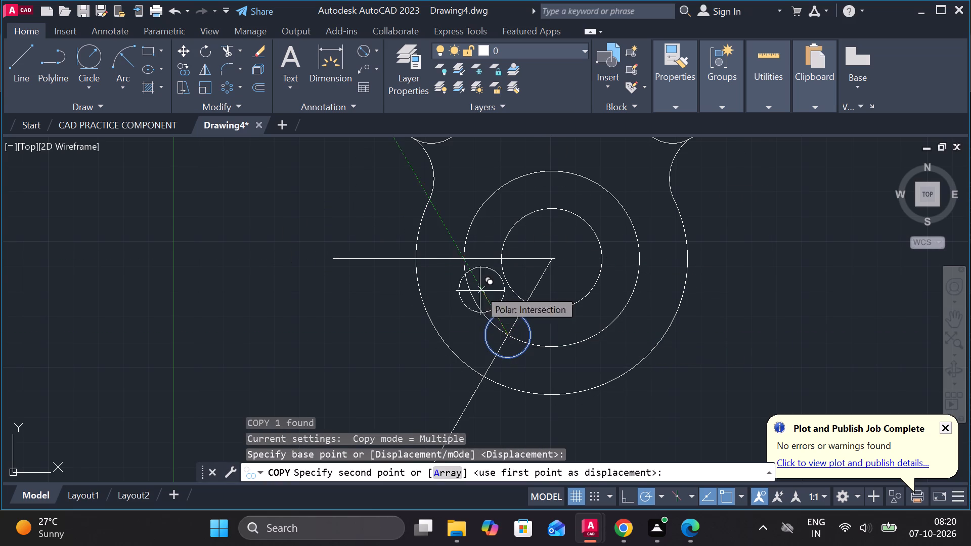
{"action": "left_click", "coordinate": [468, 260]}
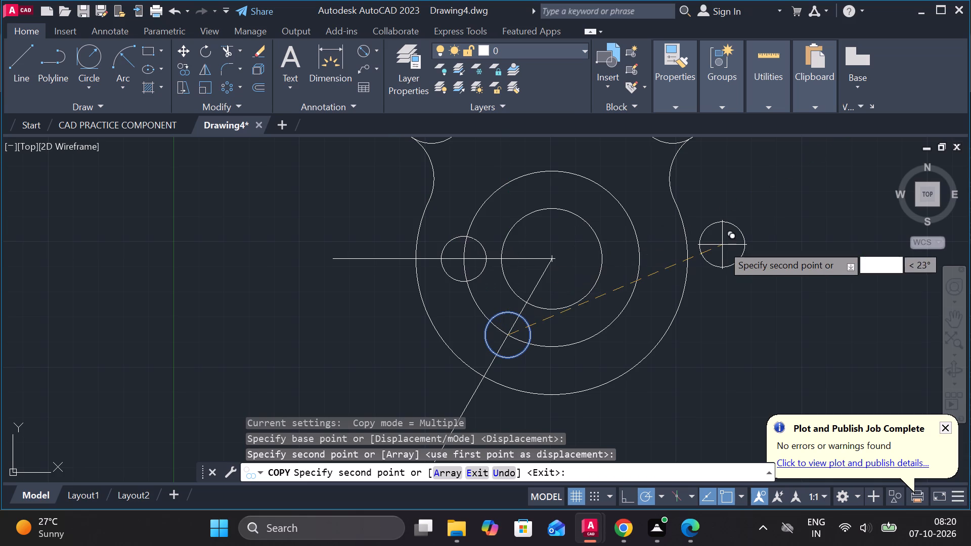
{"action": "key", "text": "Escape"}
Offset the radius 35 circle outward through the outer point where the copied small circle meets the horizontal line.
{"action": "left_click", "coordinate": [472, 304]}
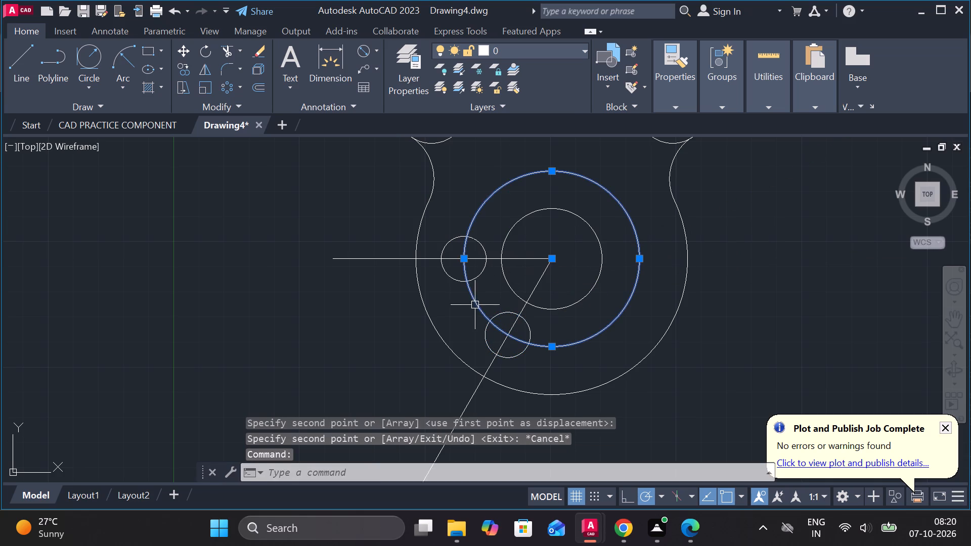
{"action": "key", "text": "o"}
{"action": "key", "text": "Return"}
{"action": "key", "text": "Return"}
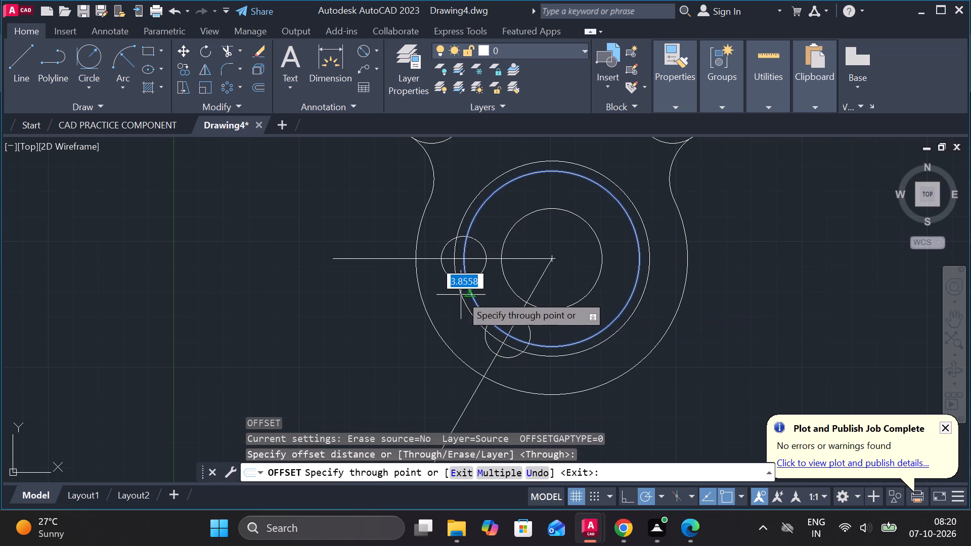
{"action": "scroll", "coordinate": [445, 265], "scroll_direction": "up", "scroll_amount": 3}
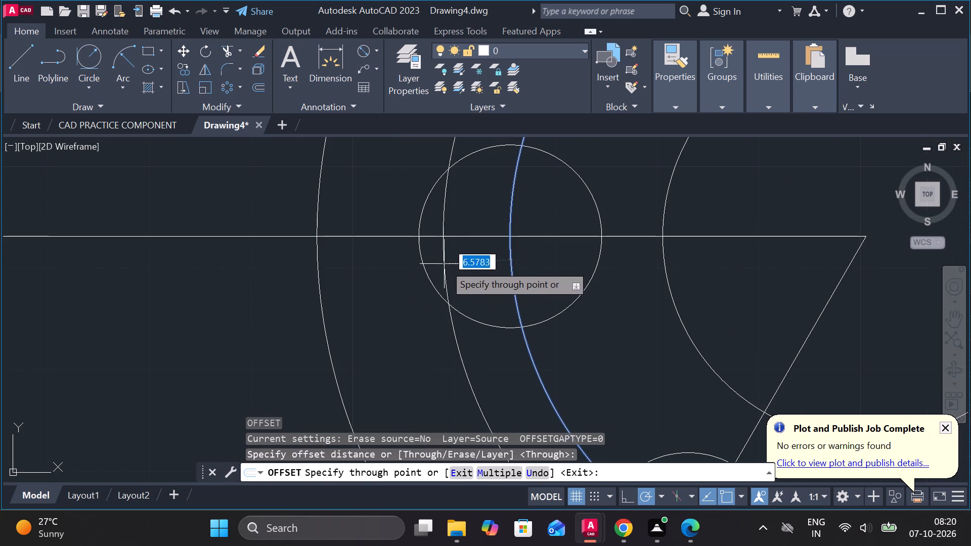
{"action": "left_click", "coordinate": [419, 237]}
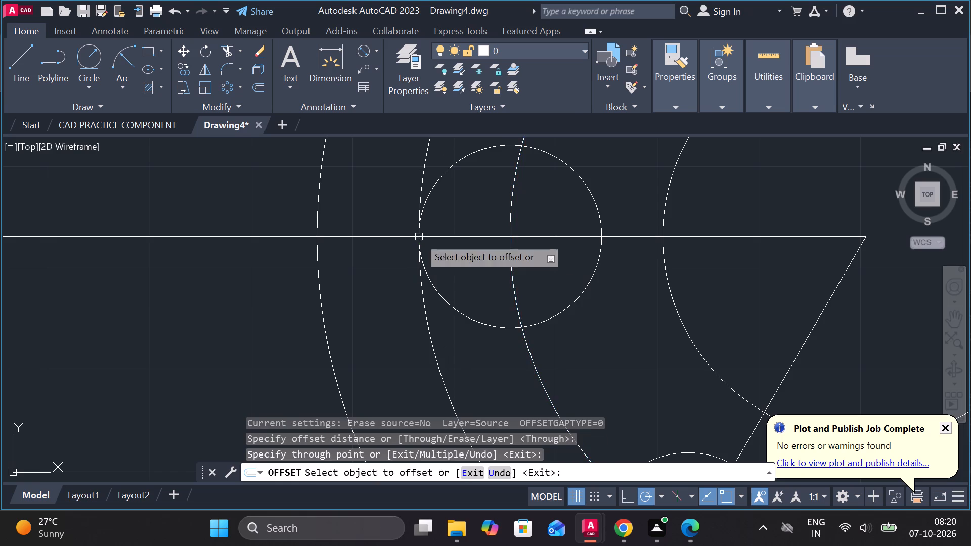
{"action": "scroll", "coordinate": [495, 305], "scroll_direction": "down", "scroll_amount": 2}
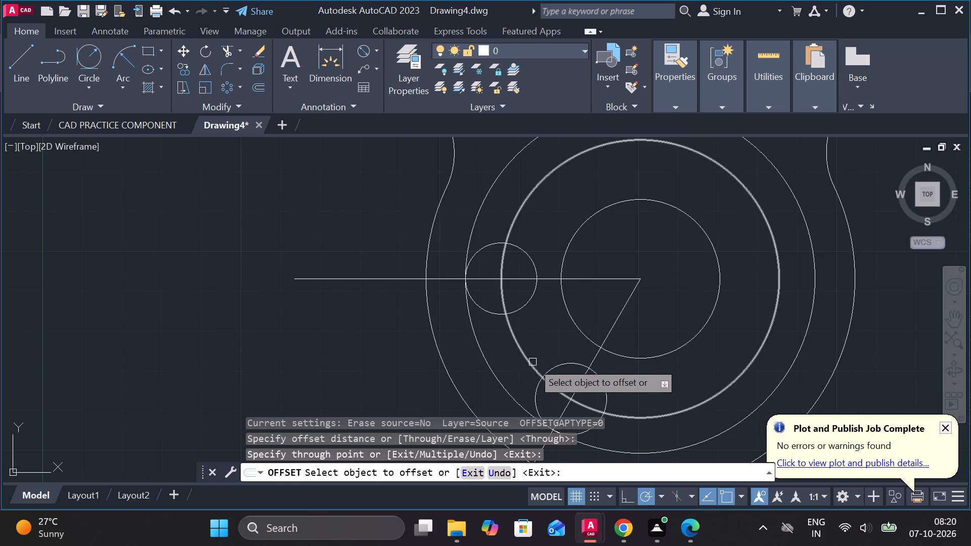
{"action": "key", "text": "space"}
Offset the radius 35 circle inward through the inner point where the copied small circle meets the horizontal line.
{"action": "left_click", "coordinate": [518, 353]}
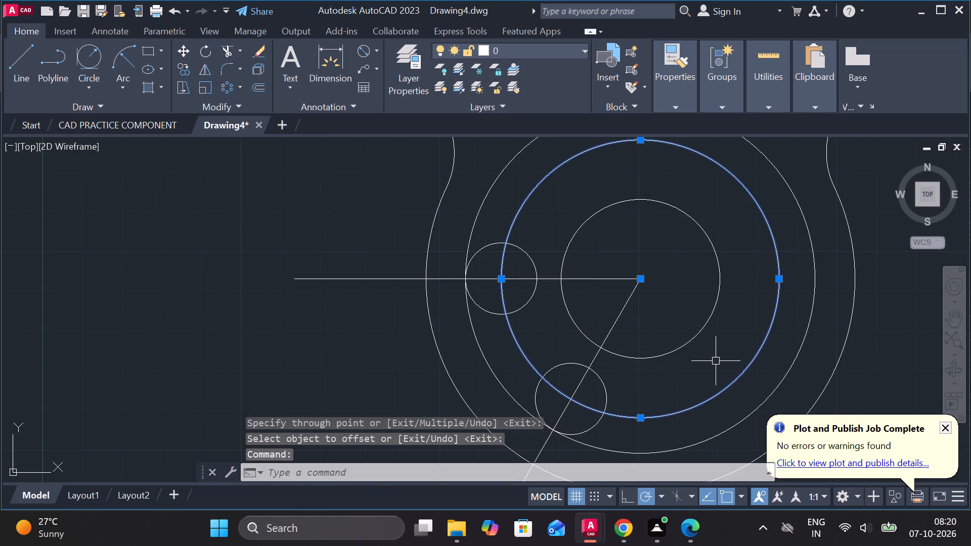
{"action": "key", "text": "o"}
{"action": "key", "text": "Return"}
{"action": "key", "text": "Return"}
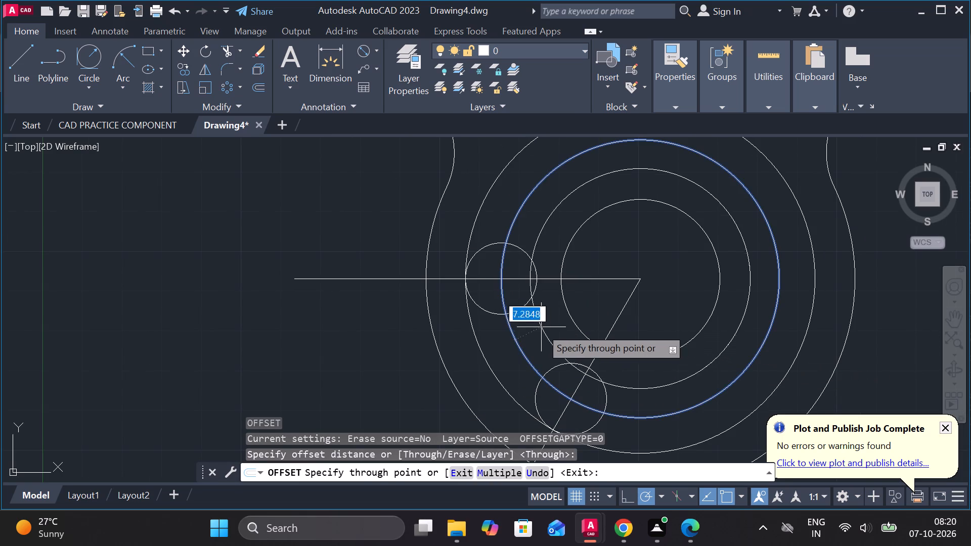
{"action": "scroll", "coordinate": [545, 277], "scroll_direction": "up", "scroll_amount": 2}
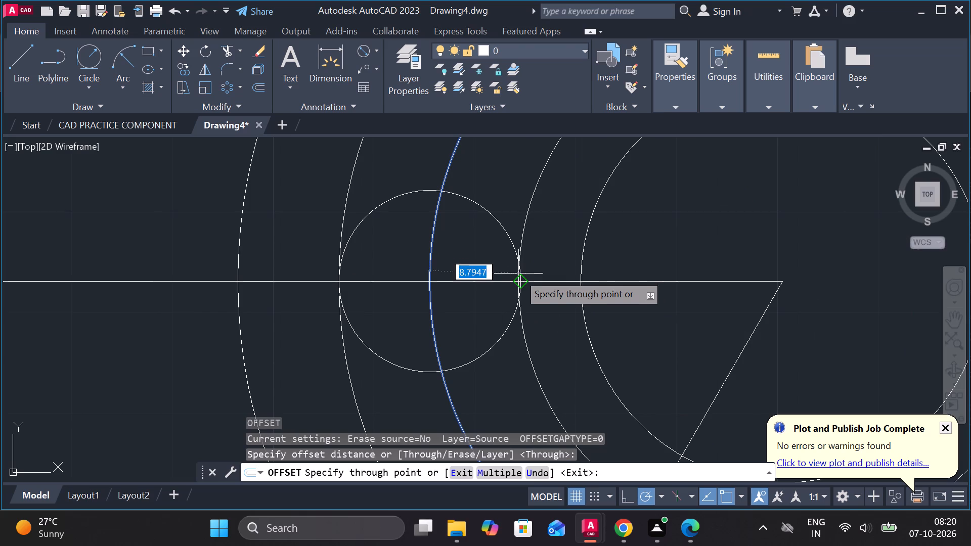
{"action": "left_click", "coordinate": [517, 285]}
{"action": "scroll", "coordinate": [565, 287], "scroll_direction": "down", "scroll_amount": 2}
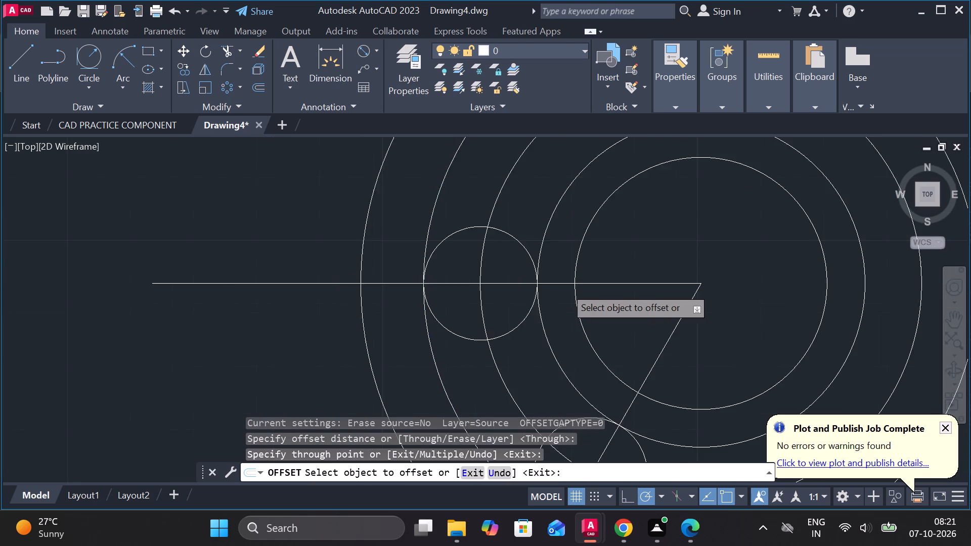
{"action": "key", "text": "Escape"}
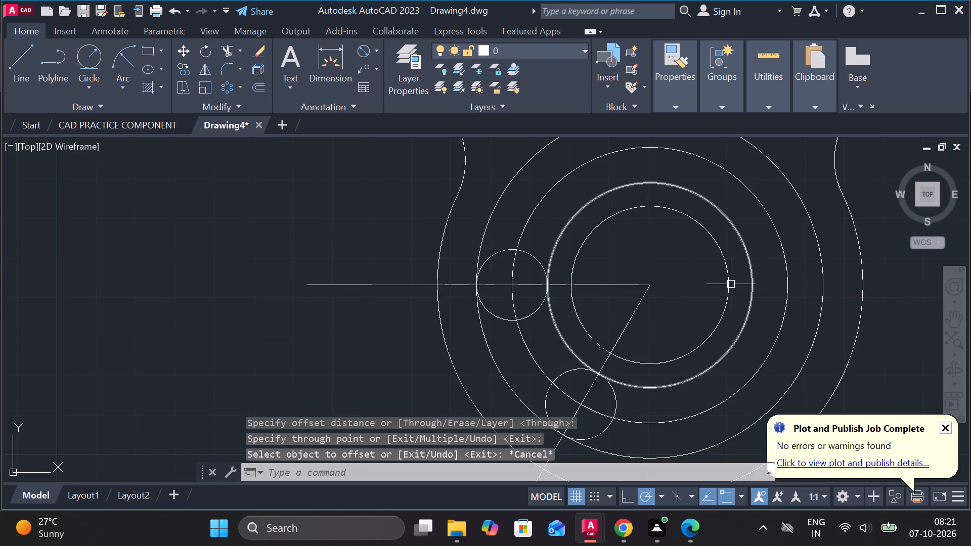
Trim the three concentric circles outside the slot and the inner halves of both small circles, leaving a curved slot with its centre arc.
{"action": "type", "text": "TR"}
{"action": "key", "text": "space"}
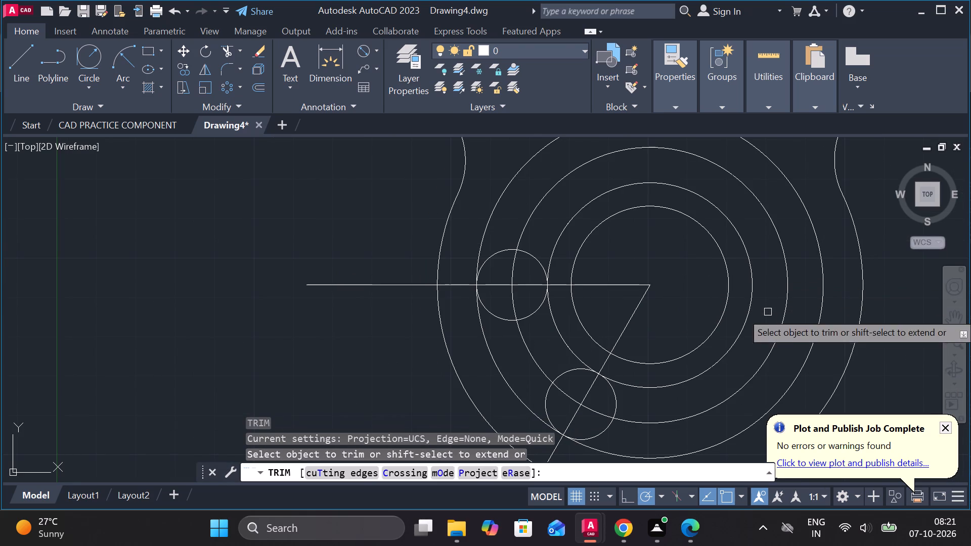
{"action": "scroll", "coordinate": [723, 216], "scroll_direction": "down", "scroll_amount": 1}
{"action": "left_click_drag", "start_coordinate": [584, 164], "coordinate": [604, 200]}
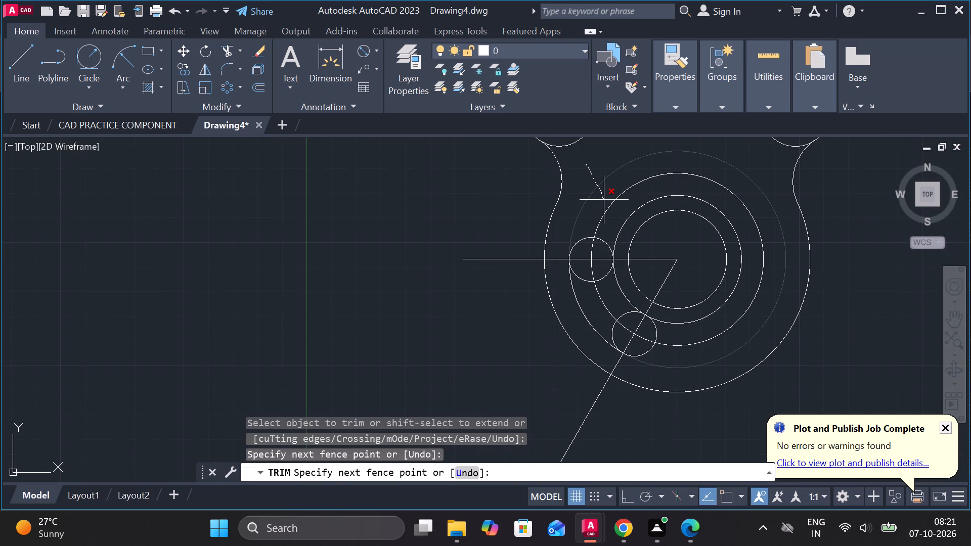
{"action": "left_click_drag", "start_coordinate": [604, 200], "coordinate": [622, 235]}
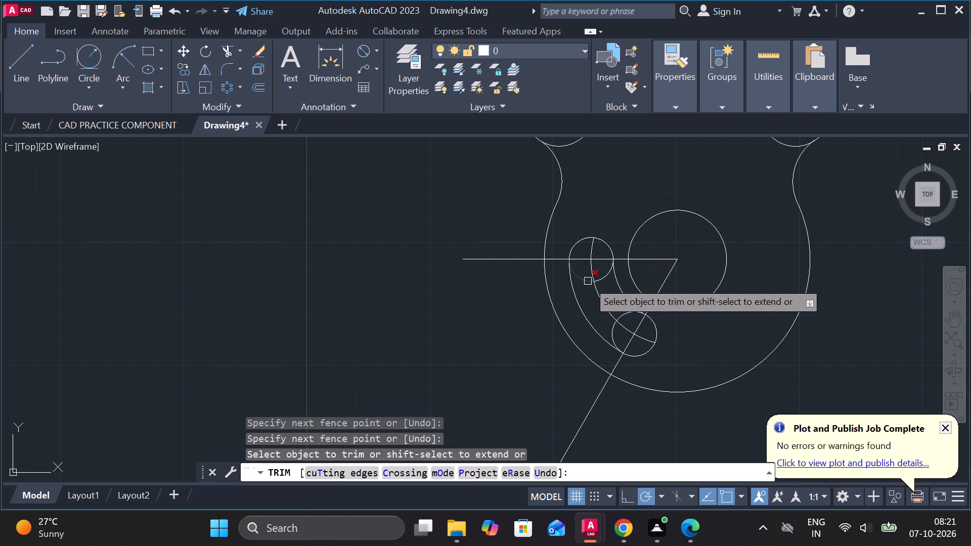
{"action": "left_click", "coordinate": [588, 281]}
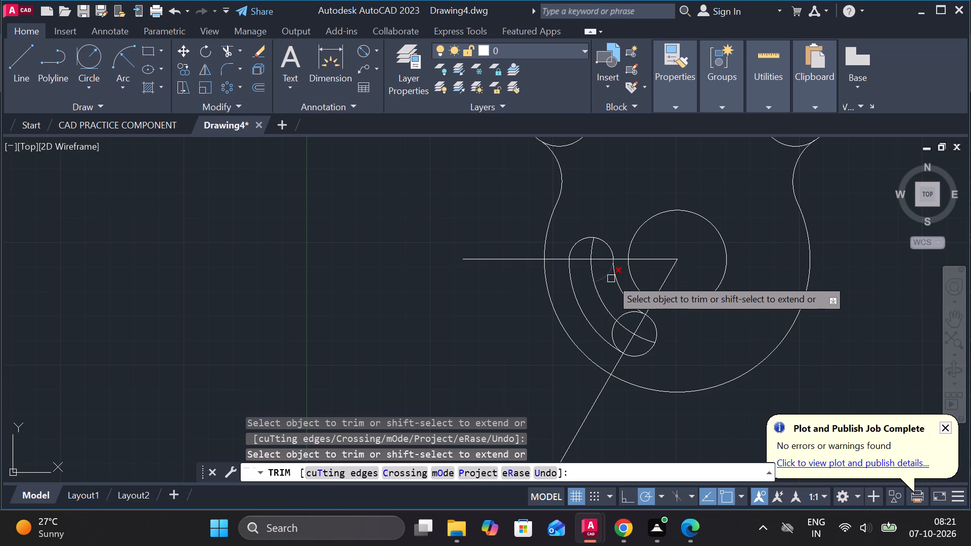
{"action": "left_click", "coordinate": [603, 280]}
{"action": "left_click", "coordinate": [610, 332]}
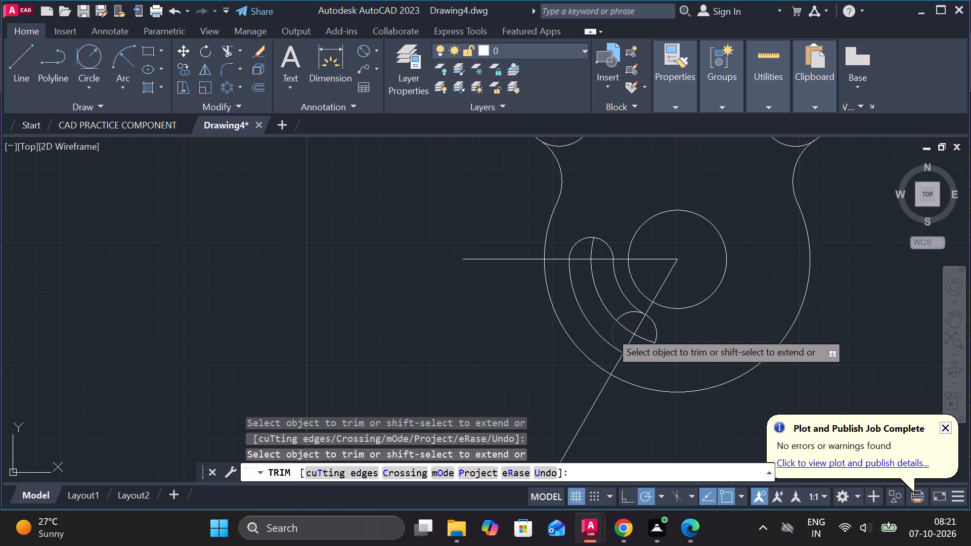
{"action": "left_click", "coordinate": [632, 311]}
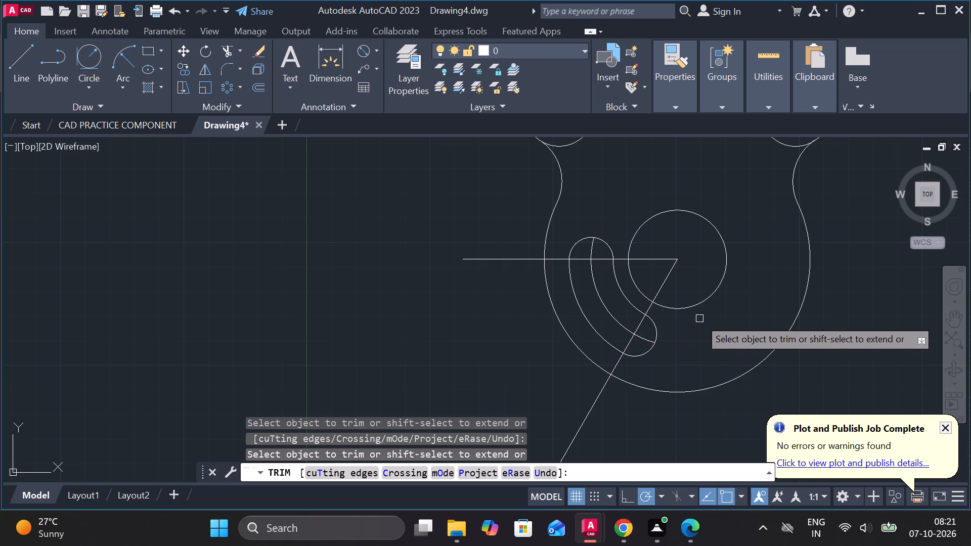
{"action": "key", "text": "Escape"}
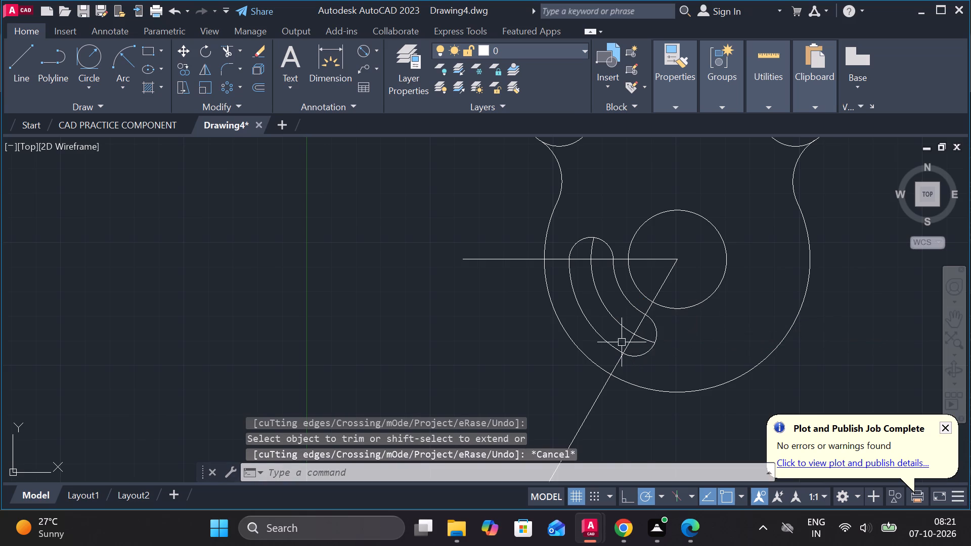
Trim the horizontal and 240° lines where they extend beyond the large outer arc.
{"action": "scroll", "coordinate": [609, 342], "scroll_direction": "down", "scroll_amount": 2}
{"action": "type", "text": "TR"}
{"action": "key", "text": "space"}
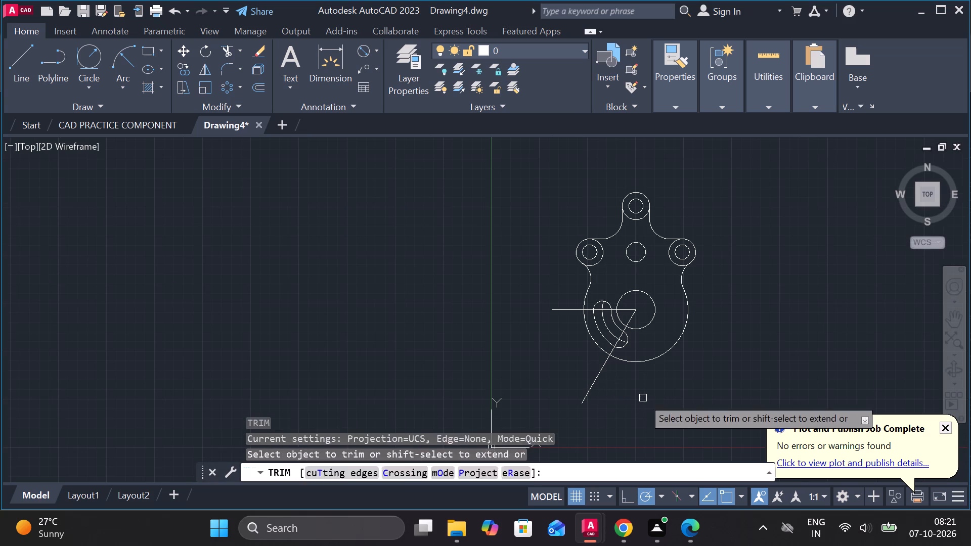
{"action": "left_click_drag", "start_coordinate": [637, 395], "coordinate": [560, 291]}
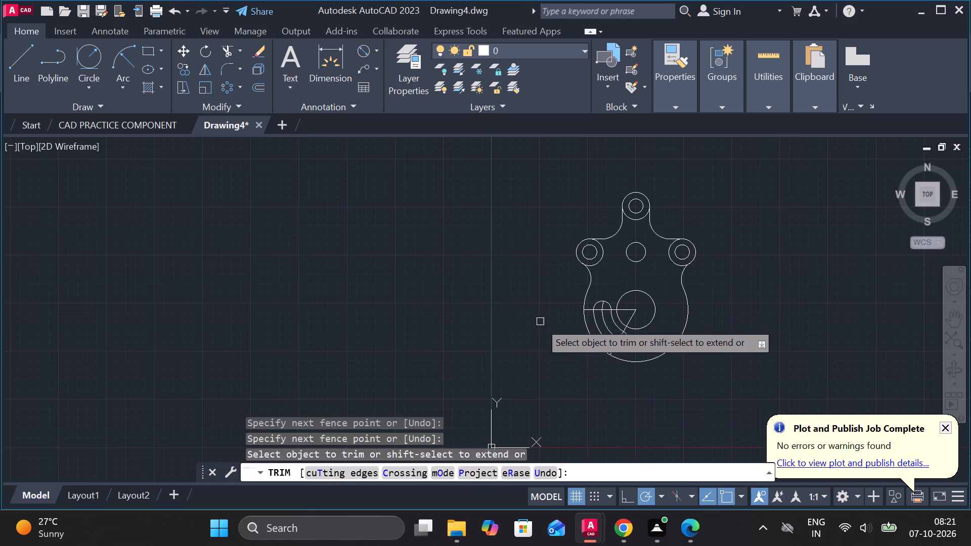
{"action": "key", "text": "Escape"}
Load the ACAD_ISO02W100 ISO dash linetype into the drawing.
{"action": "left_click", "coordinate": [673, 112]}
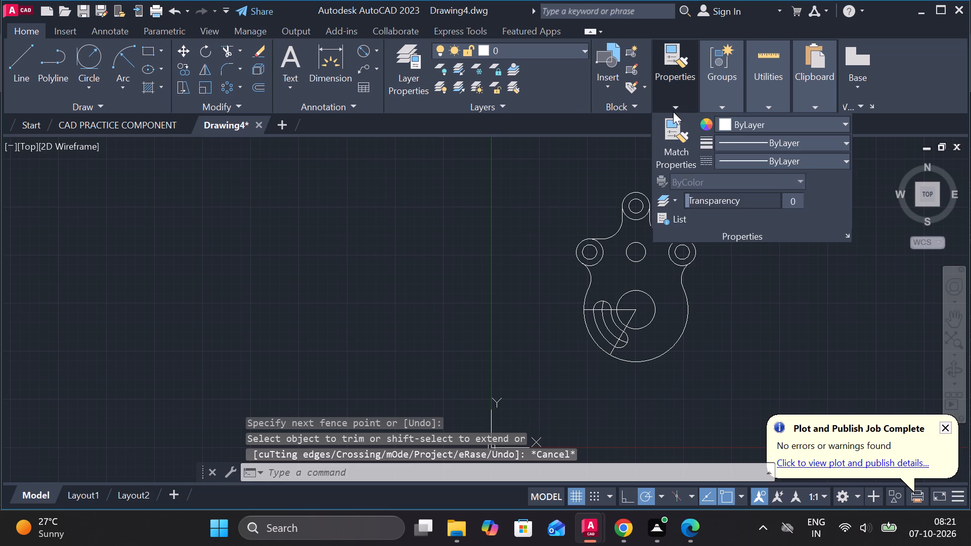
{"action": "left_click", "coordinate": [782, 162]}
{"action": "left_click", "coordinate": [763, 237]}
{"action": "left_click", "coordinate": [601, 132]}
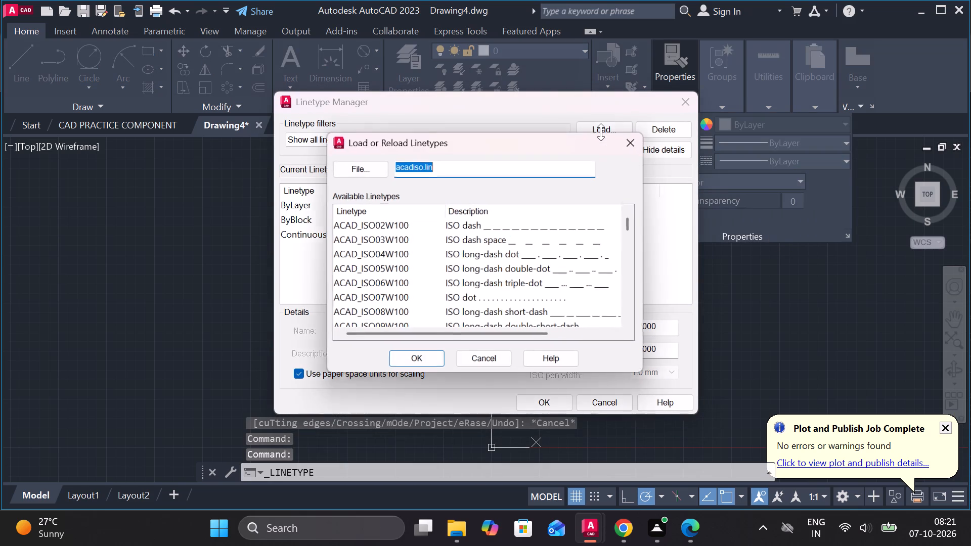
{"action": "left_click", "coordinate": [456, 231]}
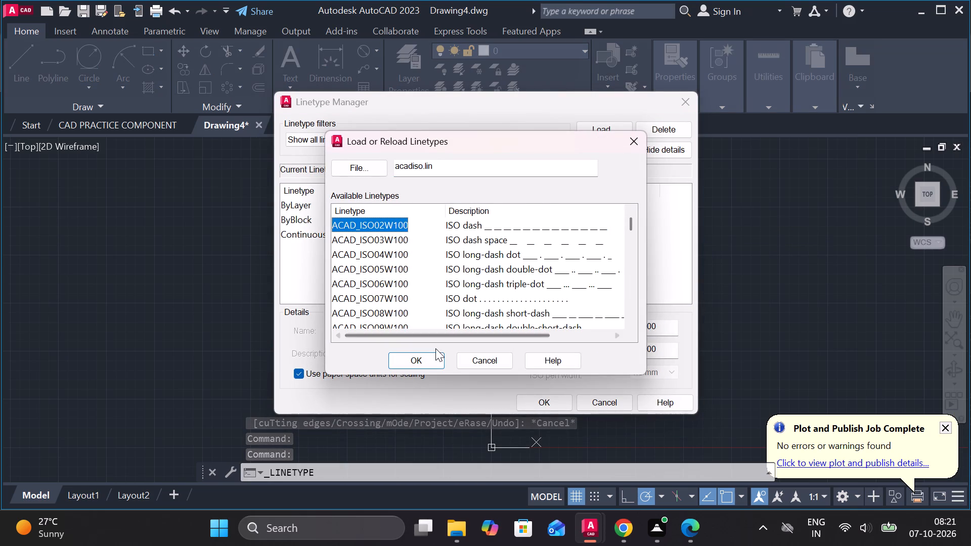
{"action": "left_click", "coordinate": [431, 353]}
{"action": "left_click", "coordinate": [546, 400]}
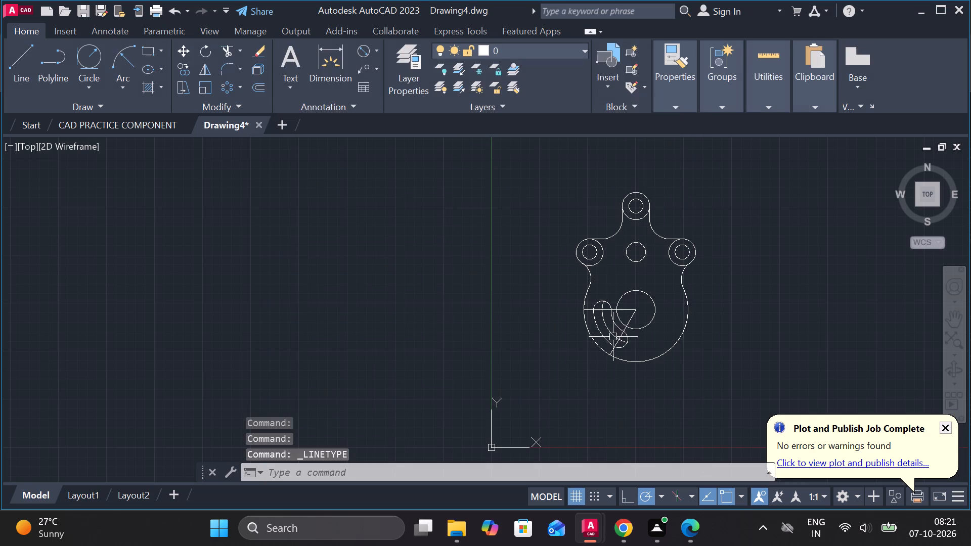
Apply the ACAD_ISO02W100 linetype to the slot's centre arc, the horizontal line and the 240° line.
{"action": "scroll", "coordinate": [623, 354], "scroll_direction": "up", "scroll_amount": 2}
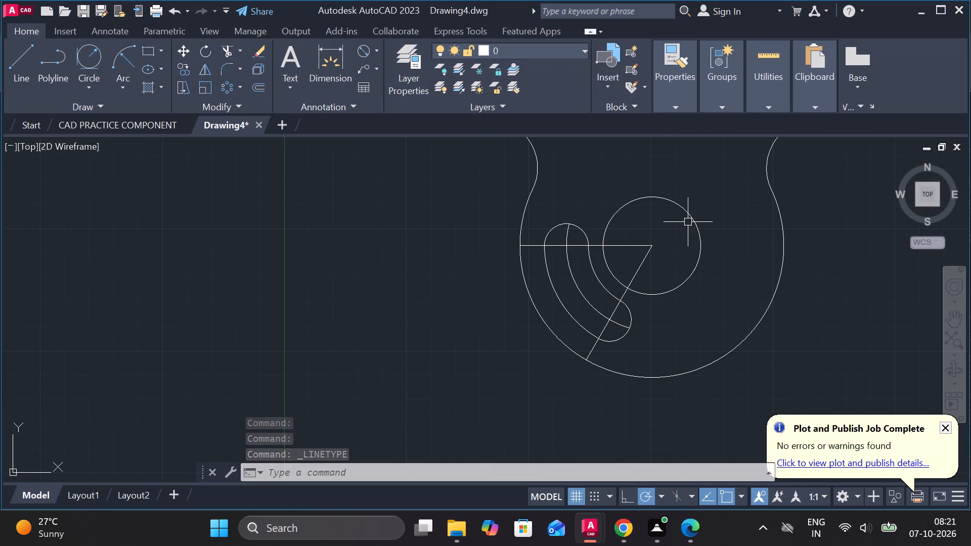
{"action": "key", "text": "Escape"}
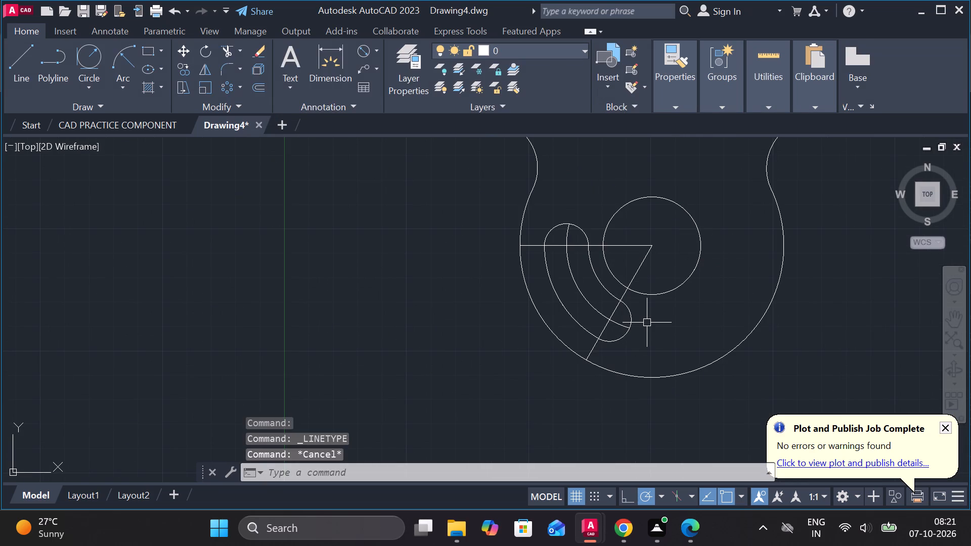
{"action": "left_click", "coordinate": [600, 305]}
{"action": "left_click", "coordinate": [585, 299]}
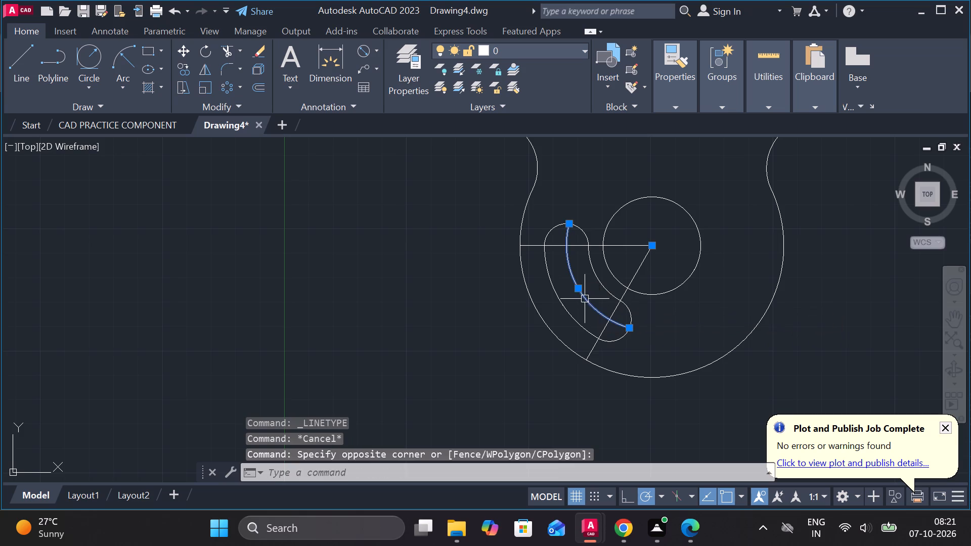
{"action": "left_click", "coordinate": [611, 249]}
{"action": "left_click", "coordinate": [636, 276]}
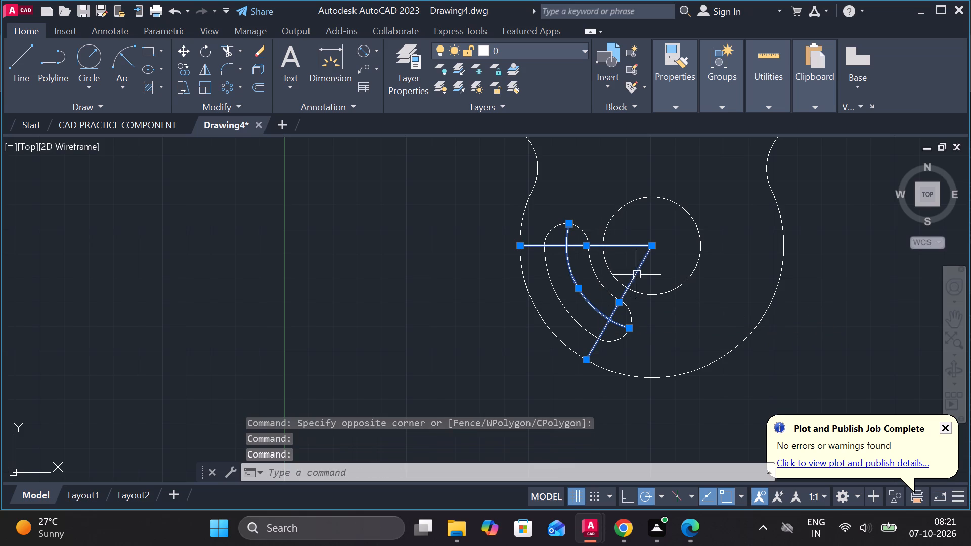
{"action": "left_click", "coordinate": [677, 109]}
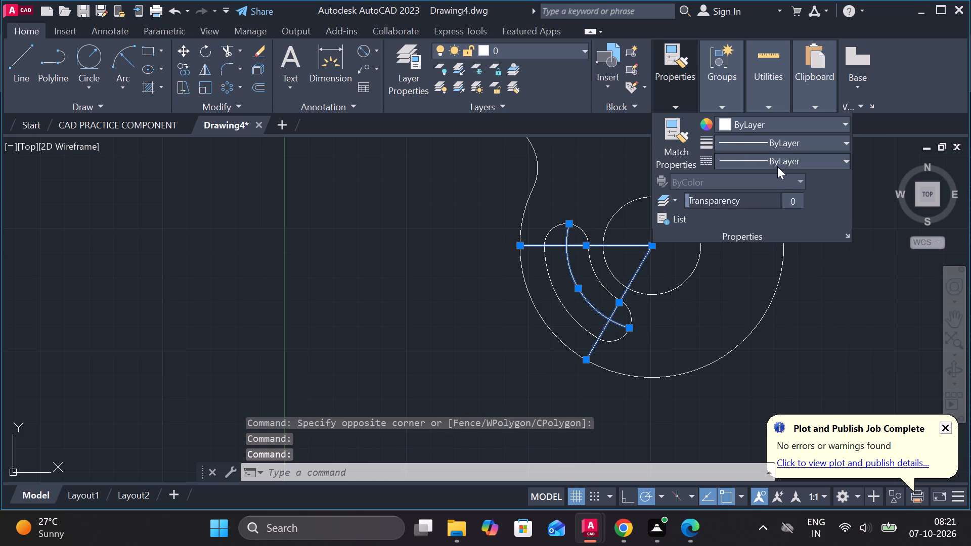
{"action": "left_click", "coordinate": [772, 162]}
{"action": "left_click", "coordinate": [777, 216]}
{"action": "key", "text": "Escape"}
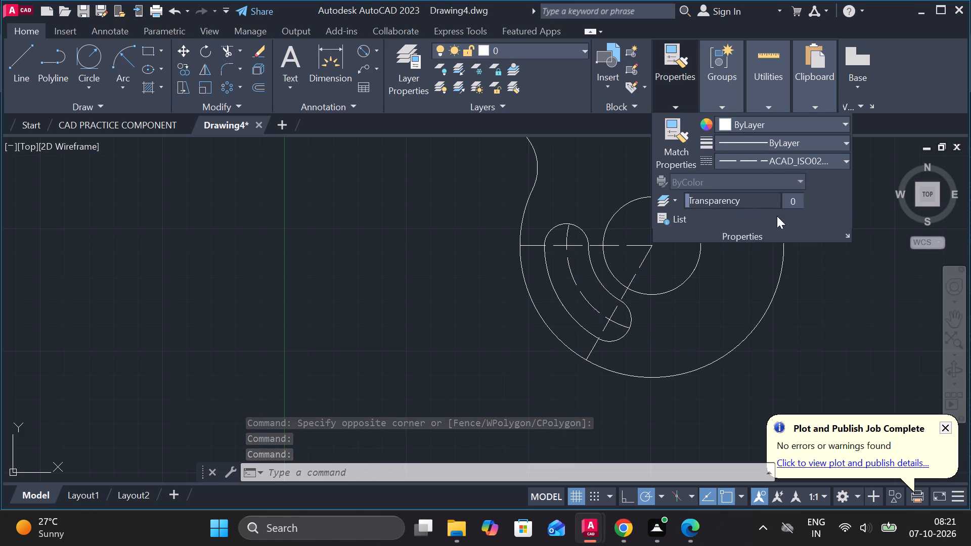
{"action": "key", "text": "Escape"}
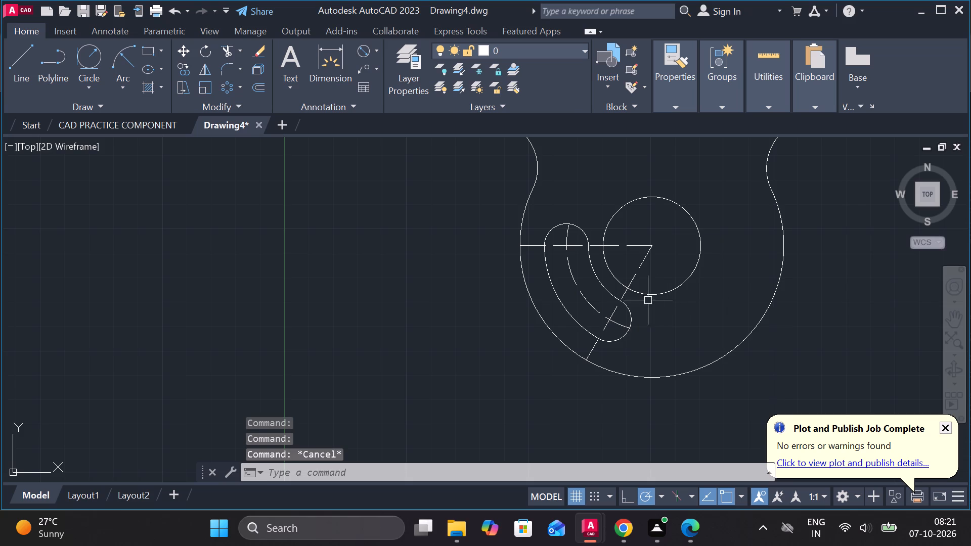
Join the curved slot's two side arcs and two end arcs into a single polyline.
{"action": "left_click", "coordinate": [605, 281]}
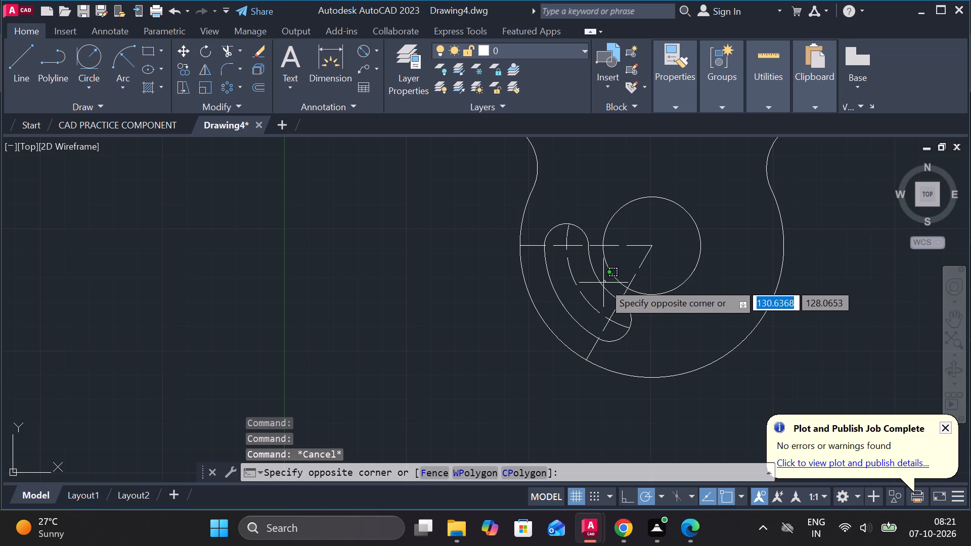
{"action": "key", "text": "Escape"}
{"action": "left_click", "coordinate": [595, 282]}
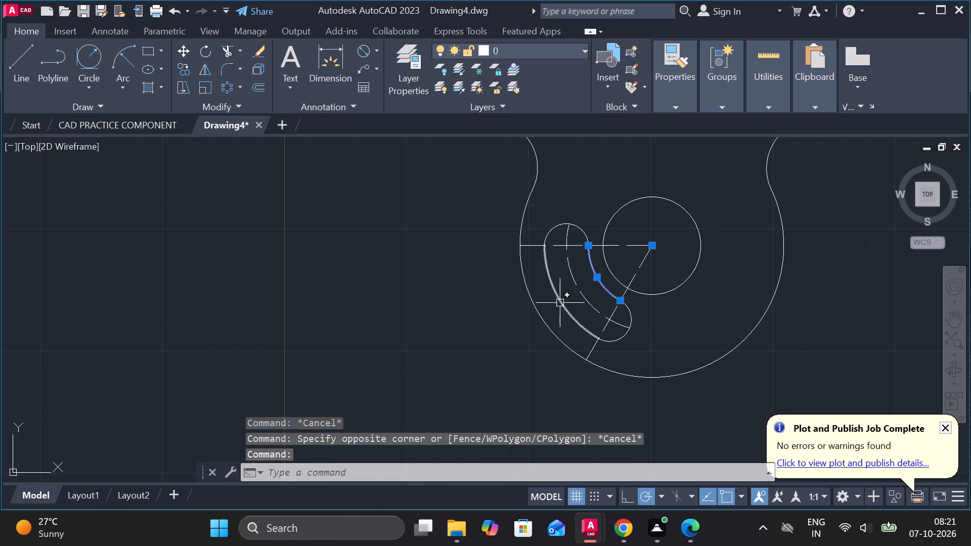
{"action": "key", "text": "Escape"}
{"action": "left_click", "coordinate": [560, 302]}
{"action": "scroll", "coordinate": [587, 277], "scroll_direction": "up", "scroll_amount": 2}
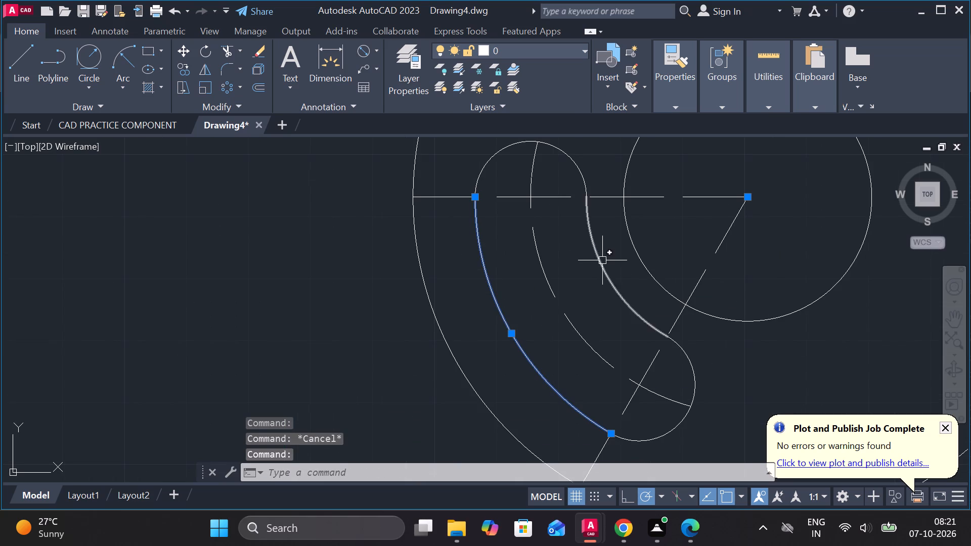
{"action": "left_click", "coordinate": [602, 260]}
{"action": "left_click", "coordinate": [582, 165]}
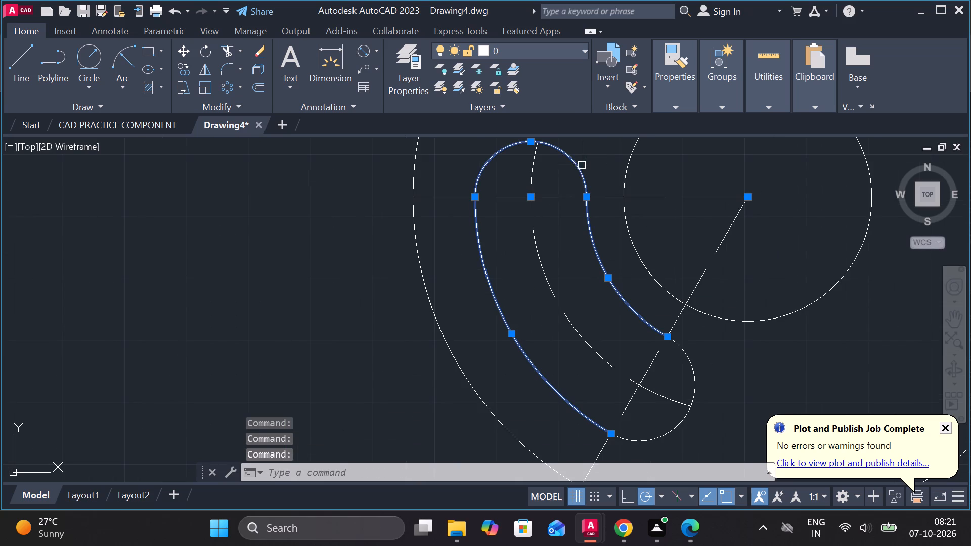
{"action": "left_click", "coordinate": [692, 376]}
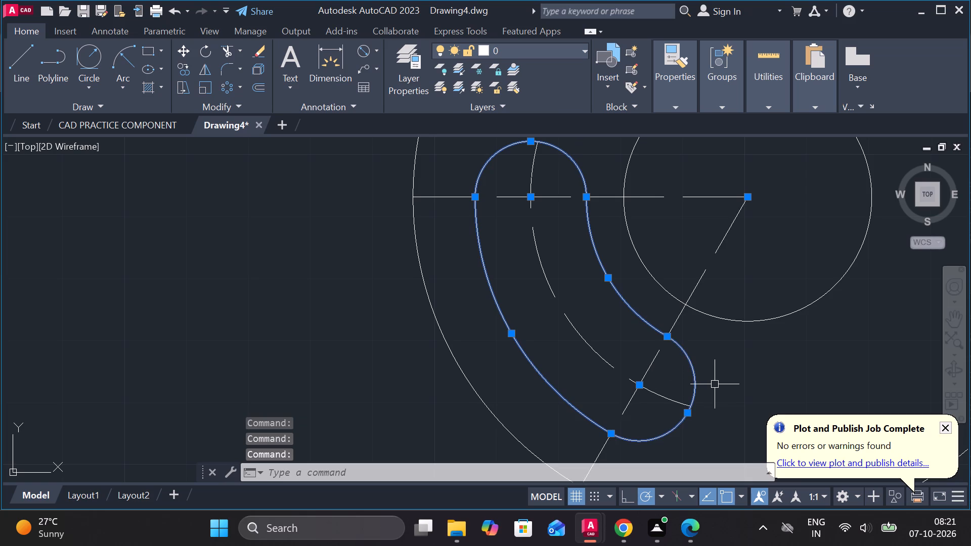
{"action": "key", "text": "j"}
{"action": "key", "text": "Return"}
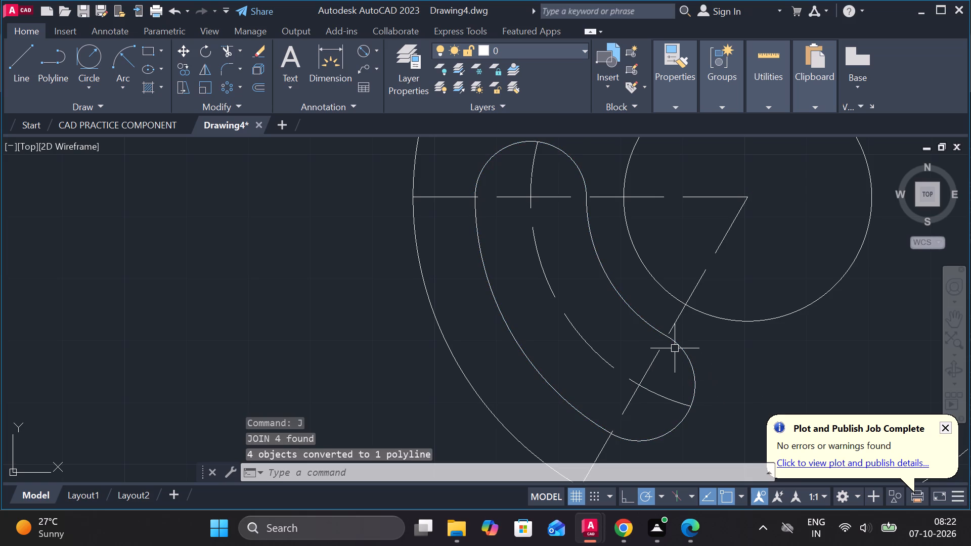
Mirror the slot outline about the vertical line through the large arc's centre and the small central circle, keeping the source.
{"action": "left_click", "coordinate": [679, 350]}
{"action": "scroll", "coordinate": [692, 344], "scroll_direction": "down", "scroll_amount": 2}
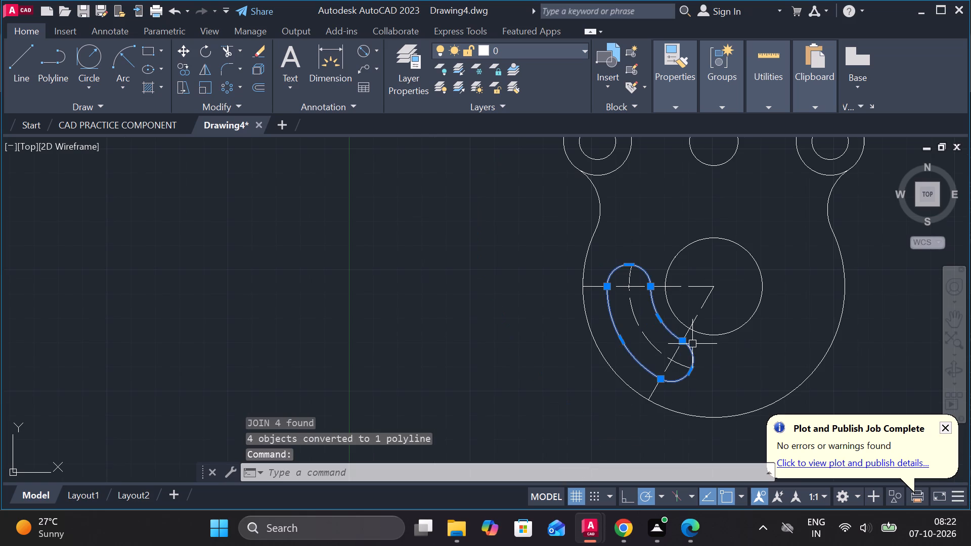
{"action": "type", "text": "MI"}
{"action": "key", "text": "Return"}
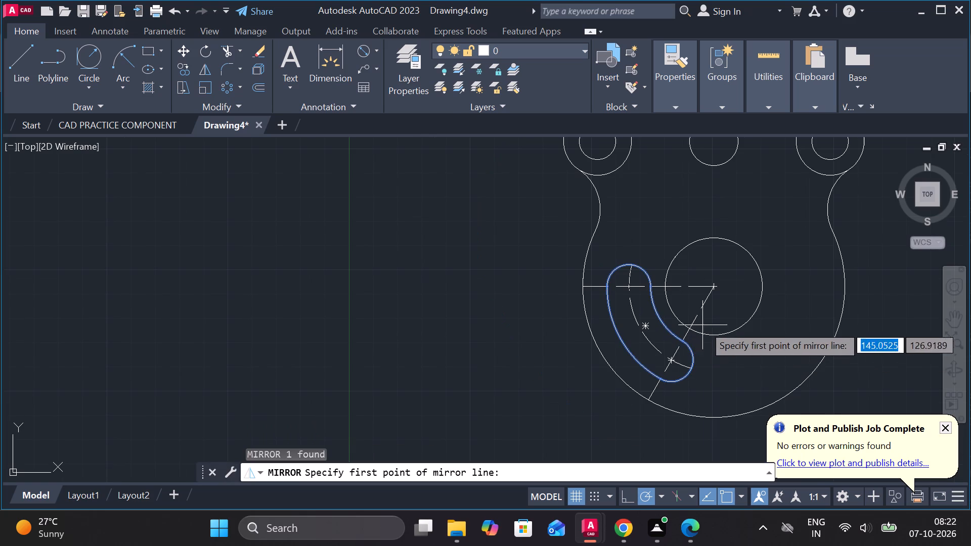
{"action": "left_click", "coordinate": [715, 289]}
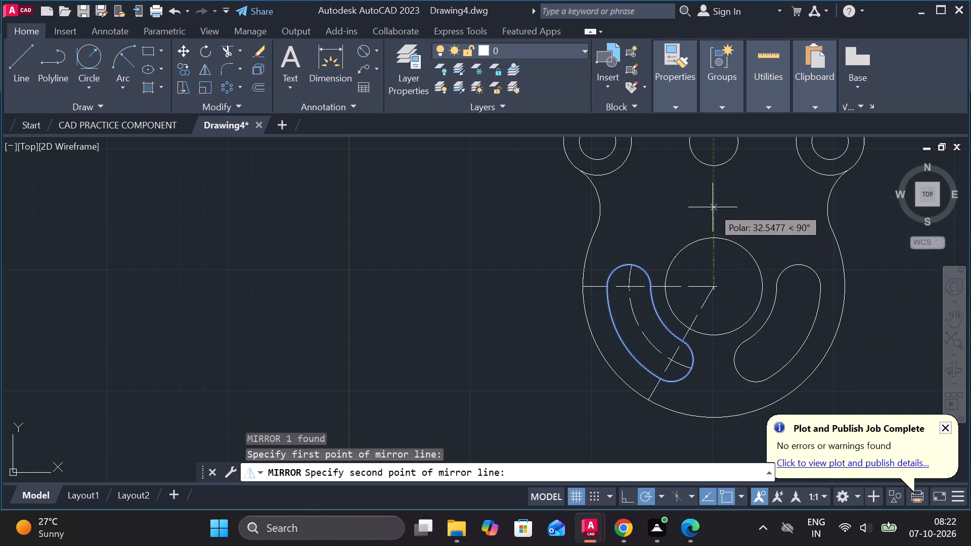
{"action": "middle_click_drag", "start_coordinate": [710, 142], "coordinate": [654, 248]}
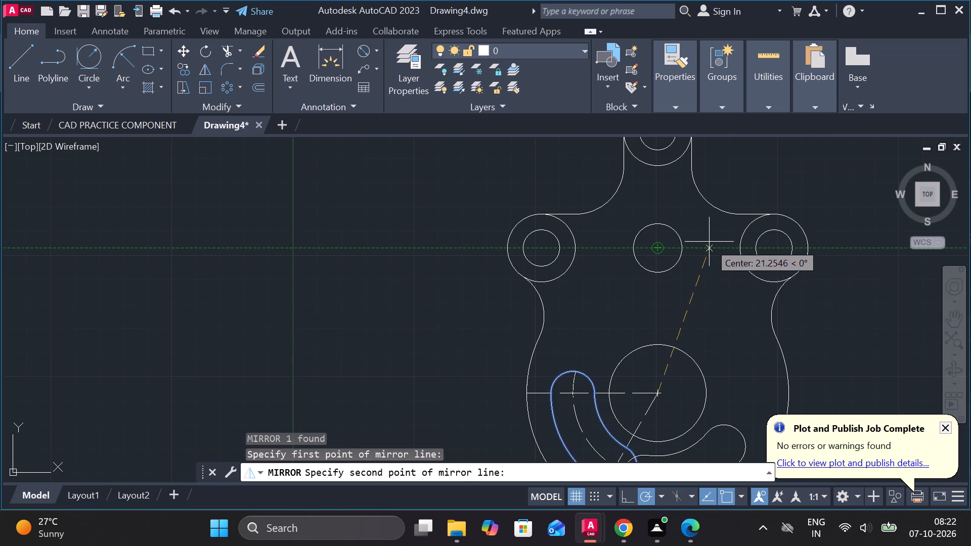
{"action": "left_click", "coordinate": [653, 249]}
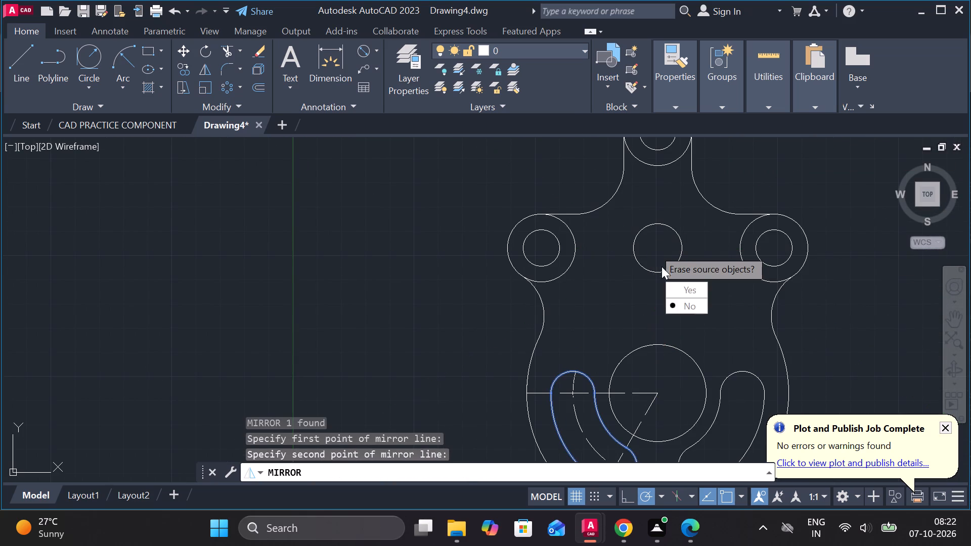
{"action": "left_click_drag", "start_coordinate": [681, 308], "coordinate": [653, 249]}
{"action": "scroll", "coordinate": [653, 250], "scroll_direction": "down", "scroll_amount": 1}
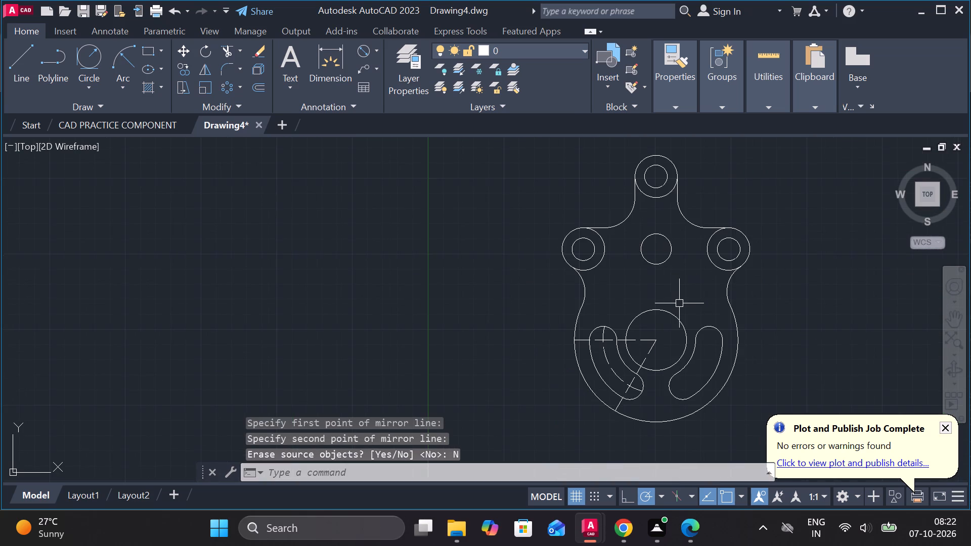
Draw a radius 19 circle centred on the upper end arc of the mirrored slot.
{"action": "middle_click_drag", "start_coordinate": [679, 304], "coordinate": [627, 281]}
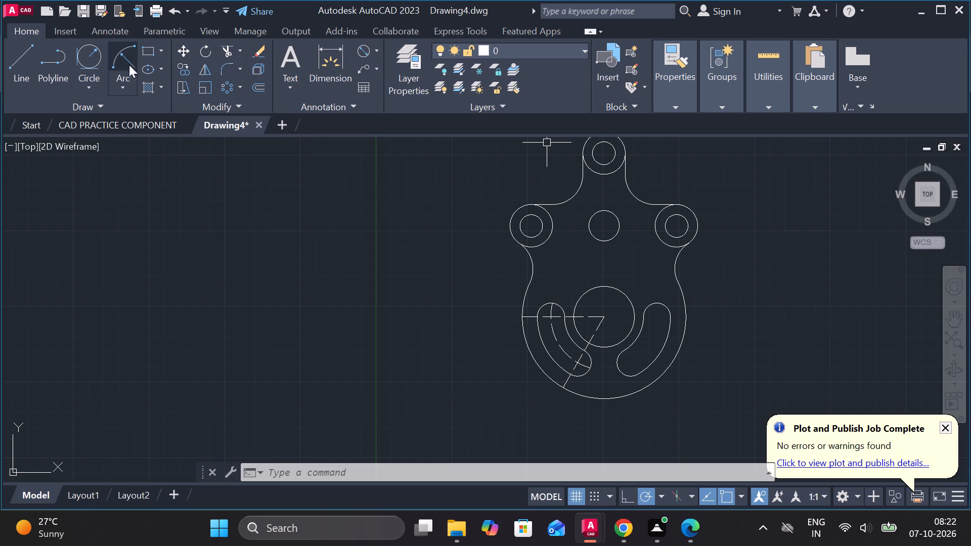
{"action": "key", "text": "c"}
{"action": "key", "text": "Return"}
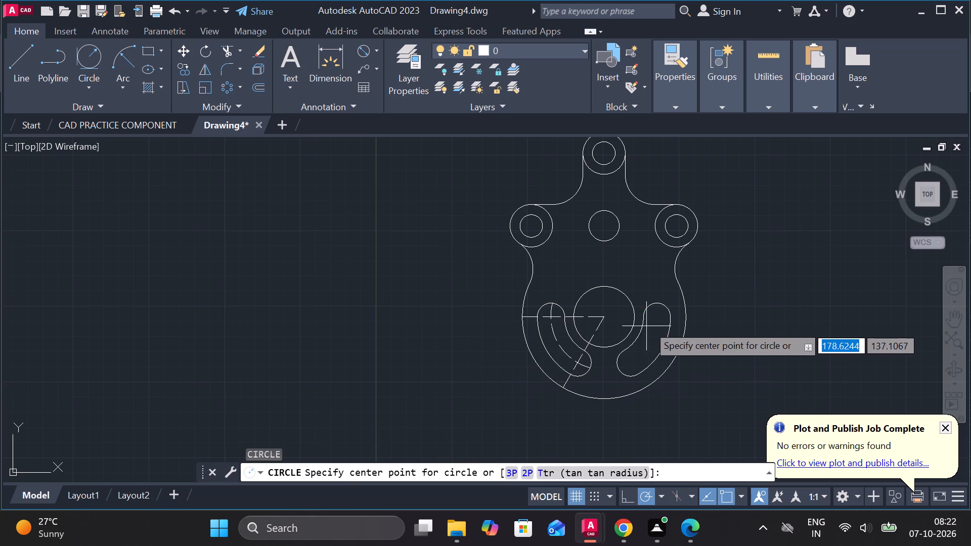
{"action": "left_click", "coordinate": [659, 317]}
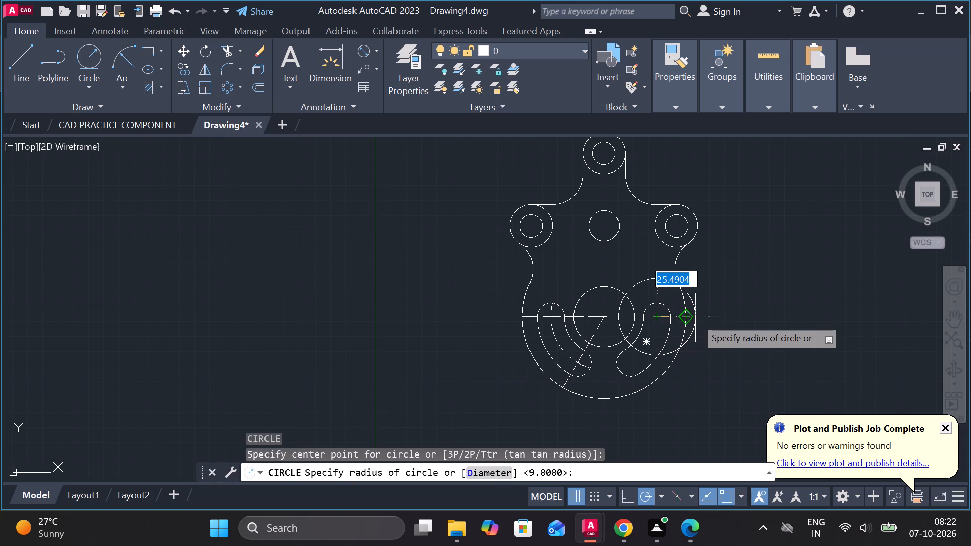
{"action": "type", "text": "19"}
{"action": "key", "text": "Return"}
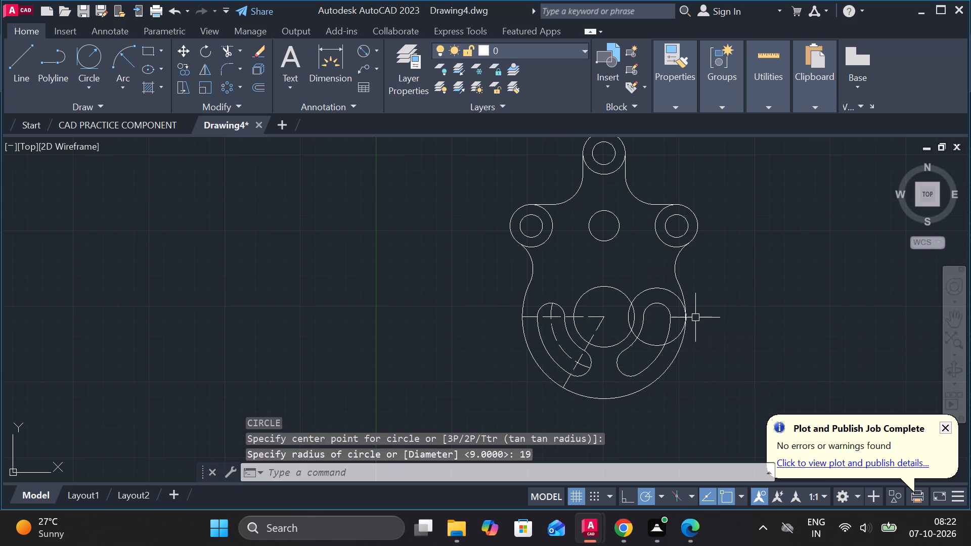
Extend both ends of the large outer arc up to the small central circle.
{"action": "scroll", "coordinate": [695, 317], "scroll_direction": "up", "scroll_amount": 1}
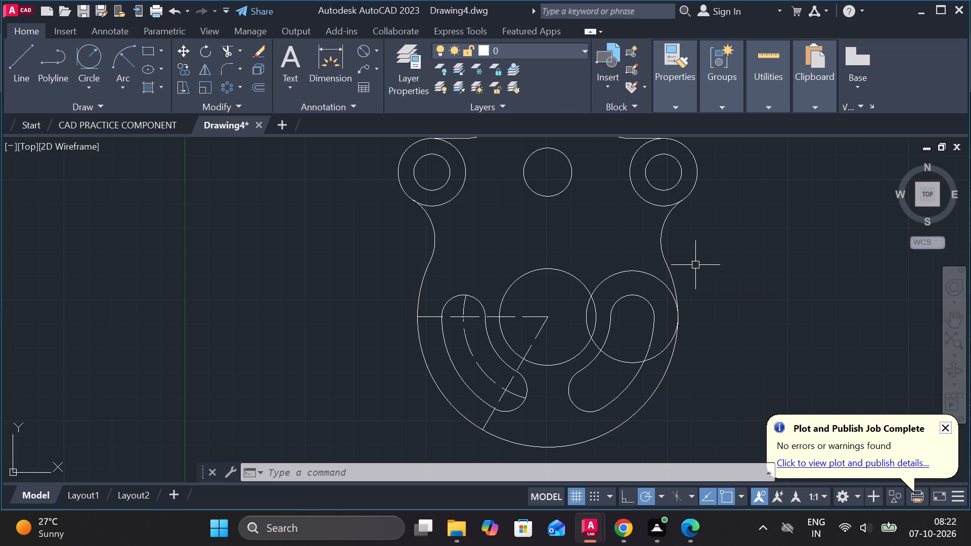
{"action": "type", "text": "EX"}
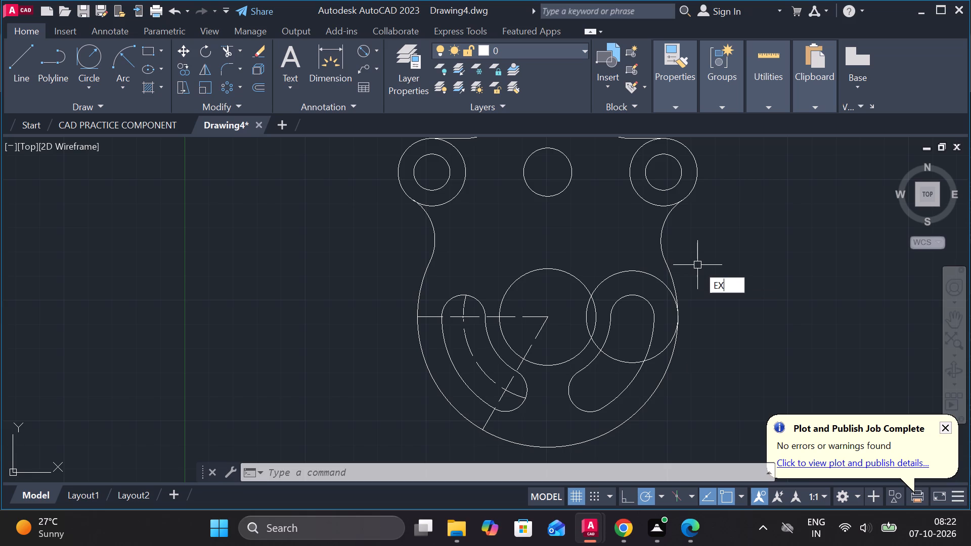
{"action": "key", "text": "Return"}
{"action": "left_click", "coordinate": [669, 277]}
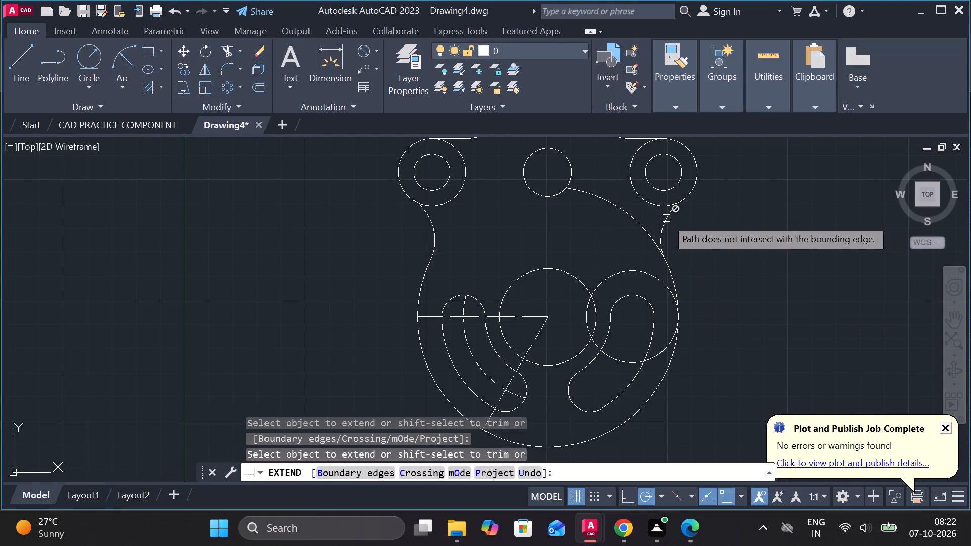
{"action": "left_click", "coordinate": [419, 336]}
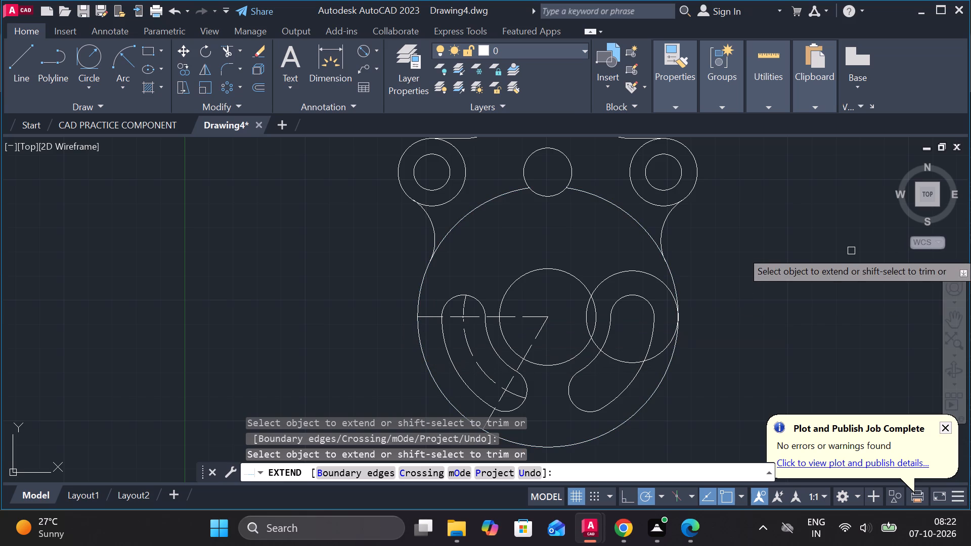
{"action": "key", "text": "Escape"}
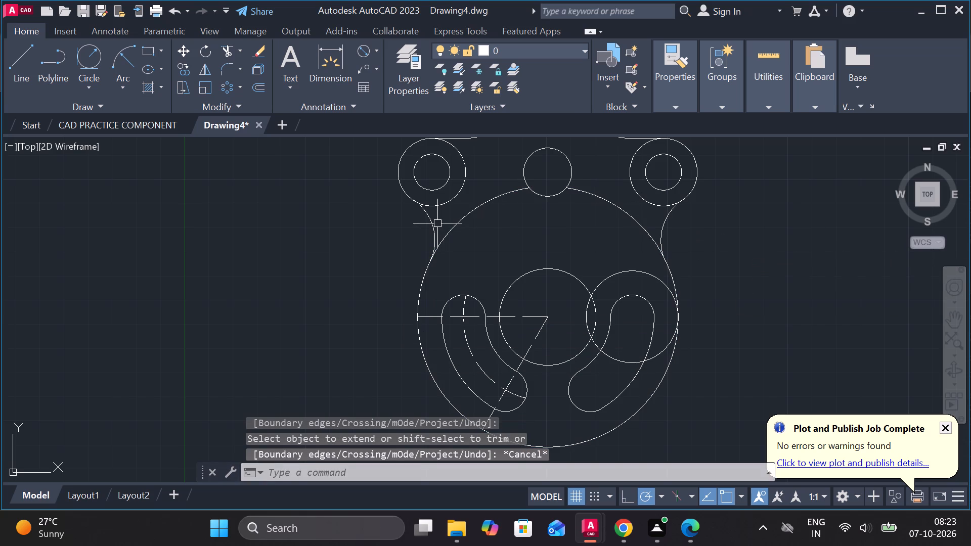
Erase the two fillet arcs joining the side bosses to the large outer arc.
{"action": "left_click", "coordinate": [432, 221]}
{"action": "left_click", "coordinate": [665, 220]}
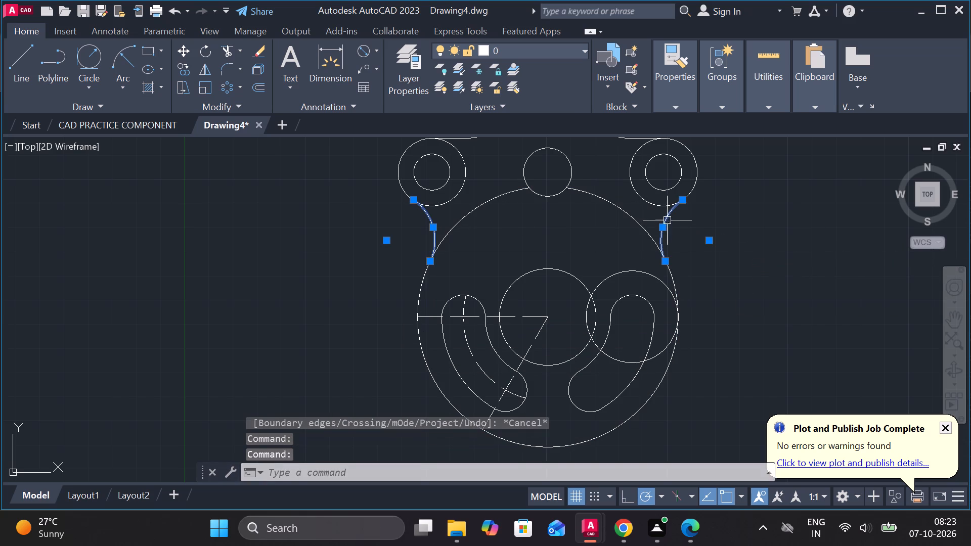
{"action": "key", "text": "e"}
{"action": "key", "text": "Return"}
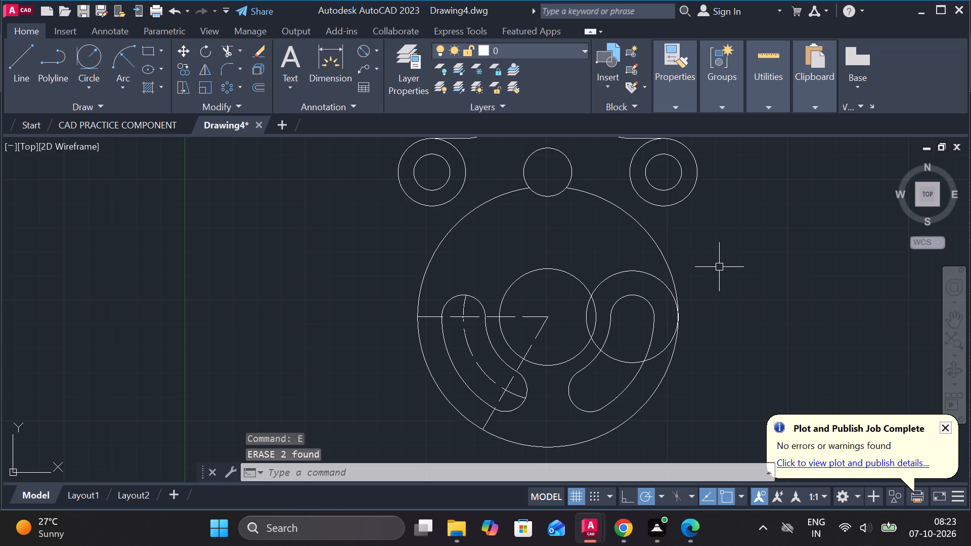
Trim the large arc on the mirrored slot's side between the small central circle and the radius 19 circle.
{"action": "type", "text": "TR"}
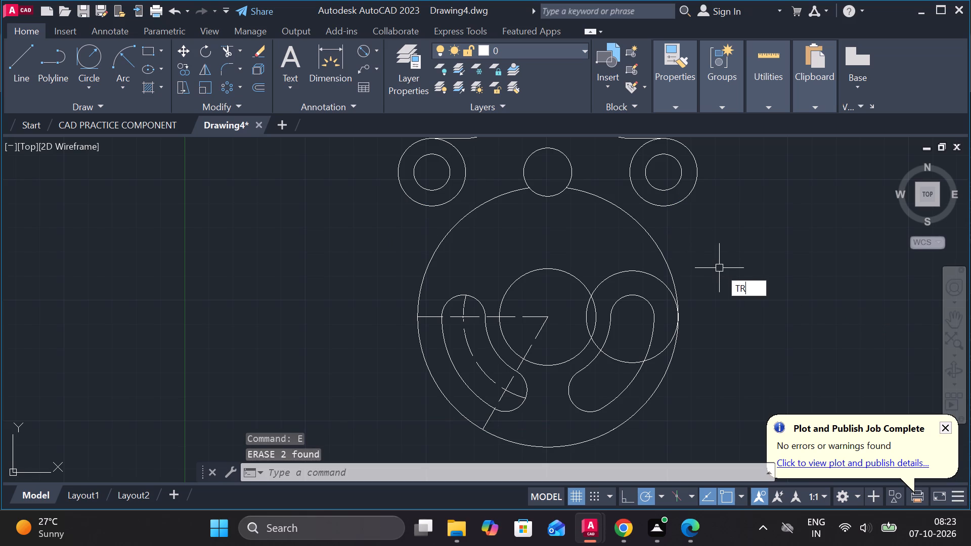
{"action": "key", "text": "Return"}
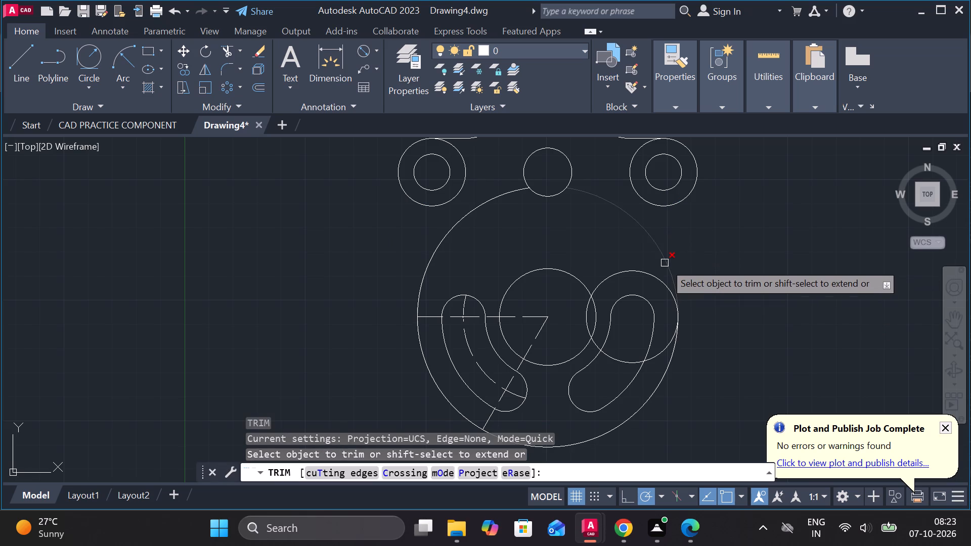
{"action": "left_click", "coordinate": [665, 263]}
{"action": "key", "text": "Escape"}
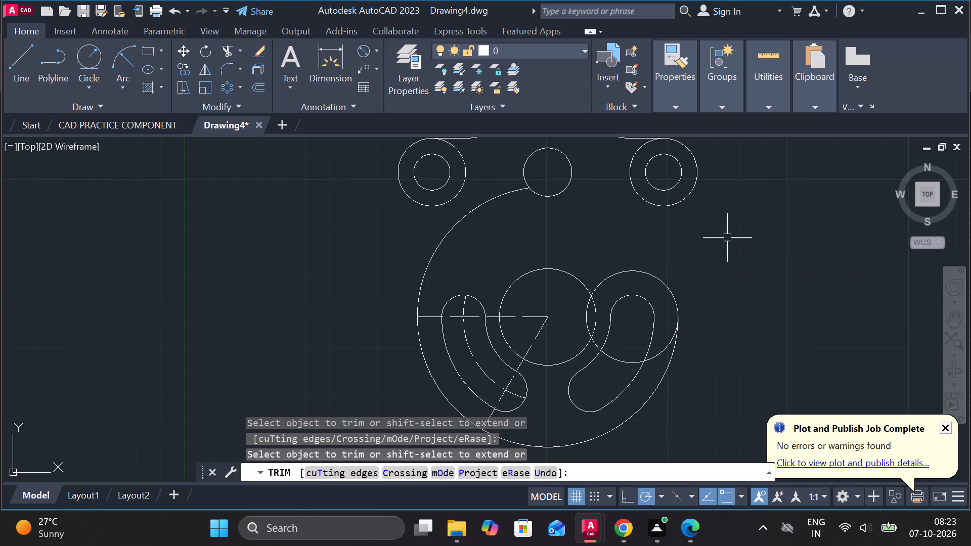
Draw a radius 20 circle tangent to the right side boss's outer circle and the radius 19 circle around the mirrored slot.
{"action": "left_click", "coordinate": [100, 54]}
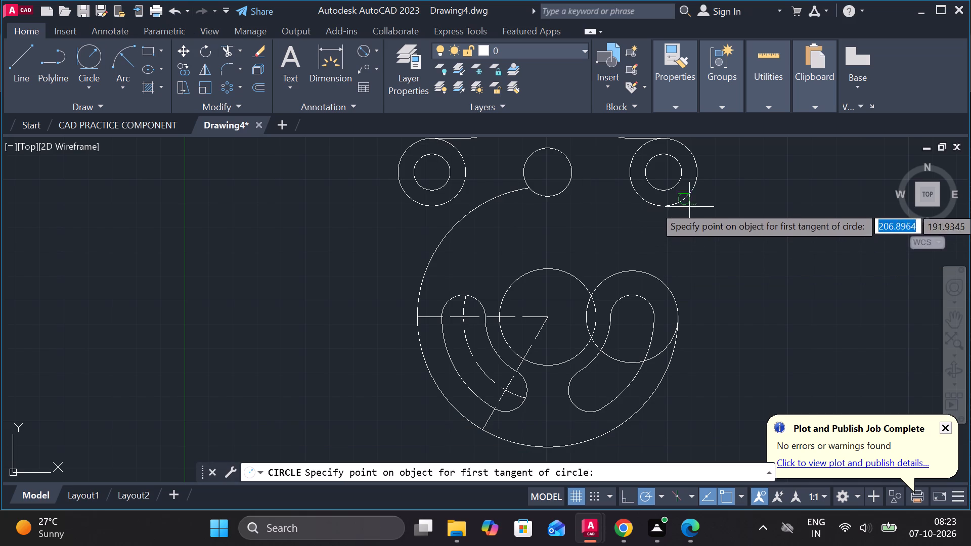
{"action": "left_click", "coordinate": [689, 205]}
{"action": "left_click", "coordinate": [660, 284]}
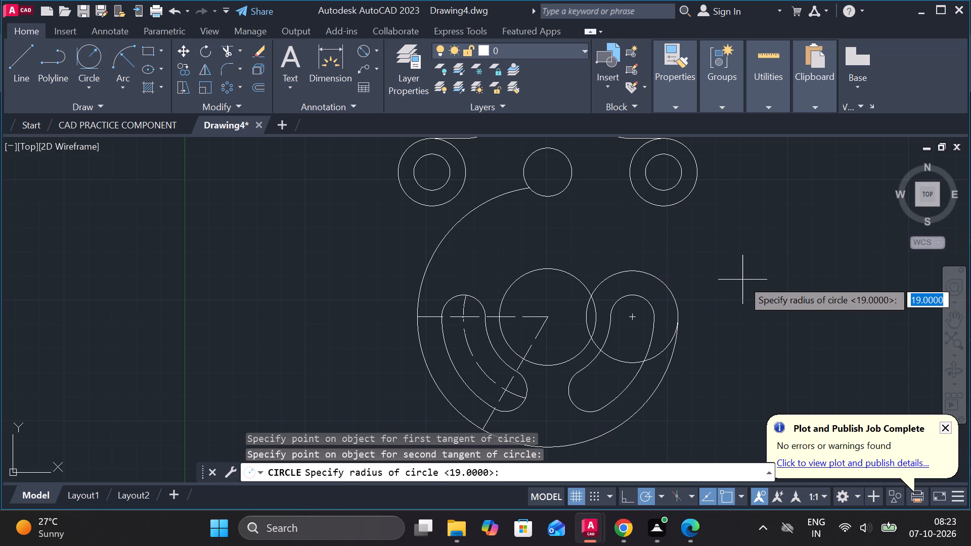
{"action": "type", "text": "20"}
{"action": "key", "text": "Return"}
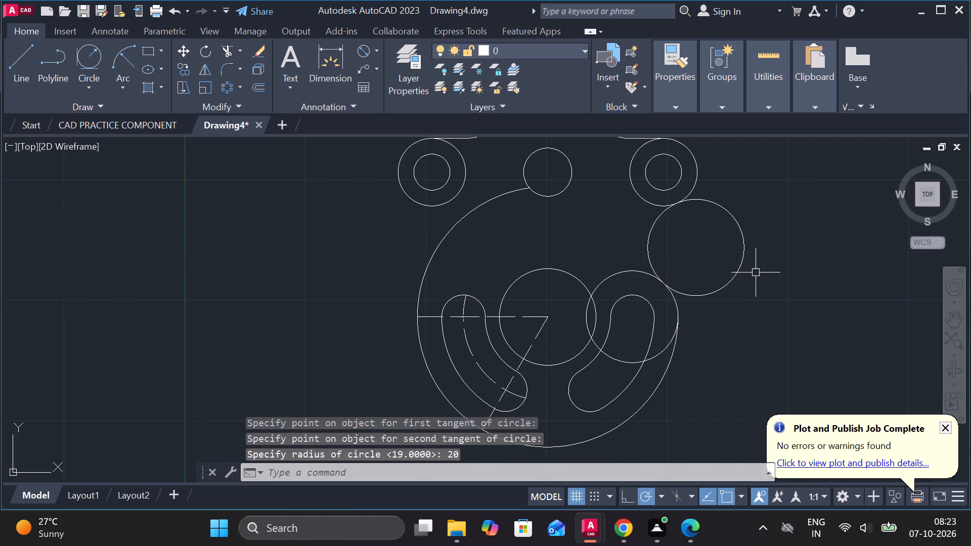
Trim the radius 20 and radius 19 circles to leave a smooth S-shaped outline from the right boss to the large arc.
{"action": "type", "text": "TR"}
{"action": "key", "text": "space"}
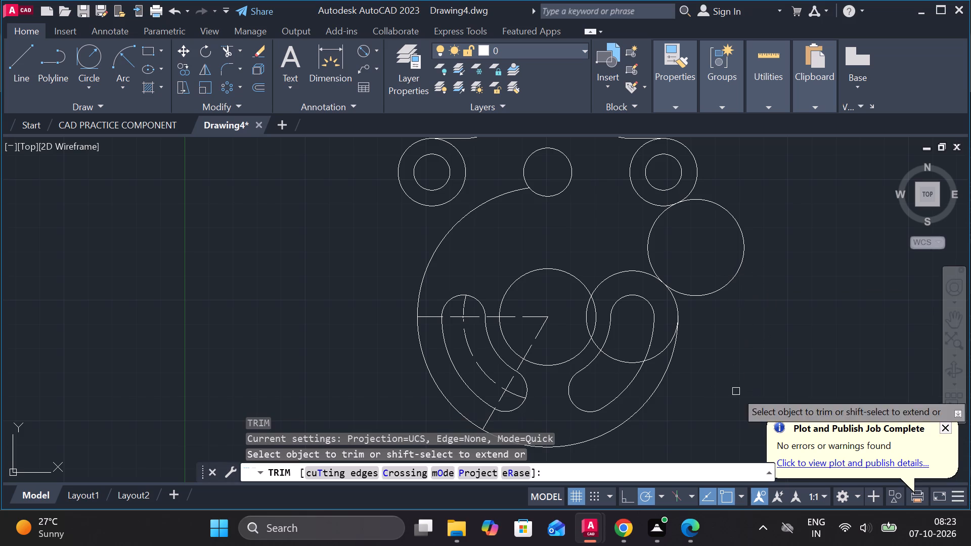
{"action": "left_click", "coordinate": [746, 238]}
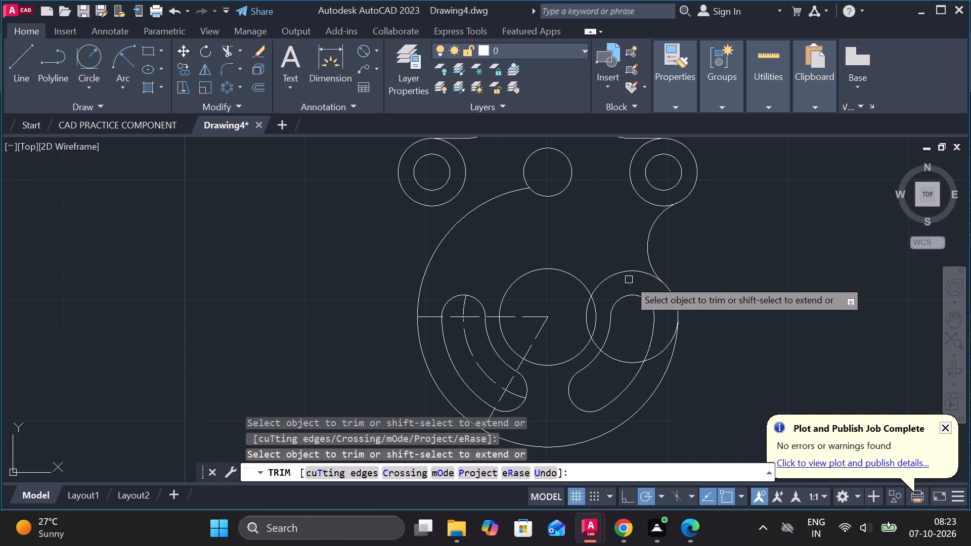
{"action": "left_click", "coordinate": [643, 270]}
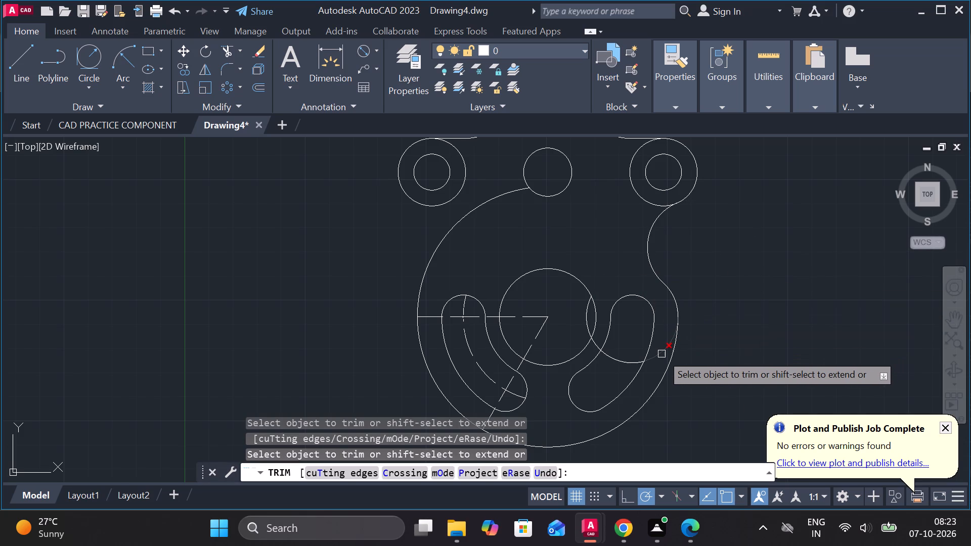
{"action": "left_click", "coordinate": [661, 354]}
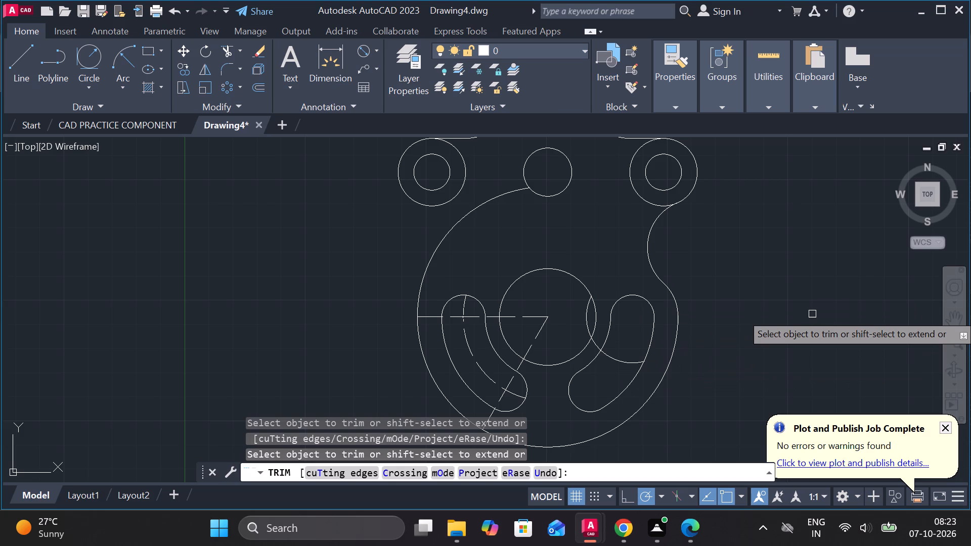
Trim the upper part of the large arc on the dashed-centreline slot's side, from the small central circle to the horizontal centreline.
{"action": "scroll", "coordinate": [811, 299], "scroll_direction": "down", "scroll_amount": 1}
{"action": "middle_click_drag", "start_coordinate": [812, 299], "coordinate": [809, 321]}
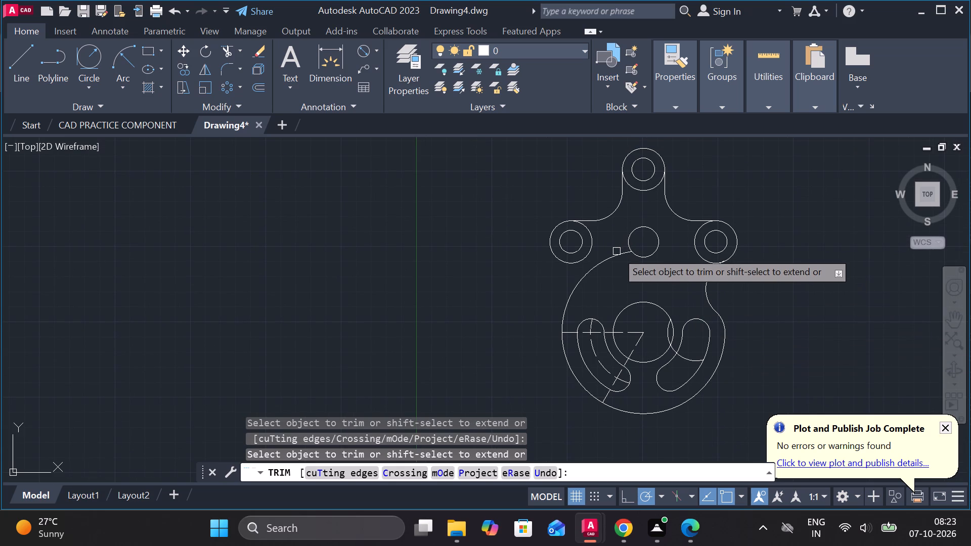
{"action": "left_click", "coordinate": [616, 256]}
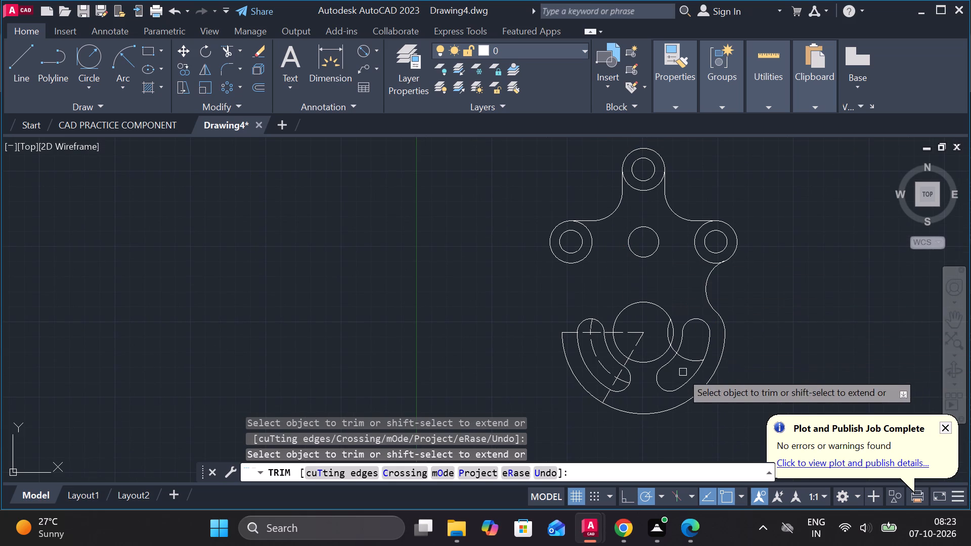
{"action": "scroll", "coordinate": [671, 370], "scroll_direction": "up", "scroll_amount": 1}
{"action": "key", "text": "Escape"}
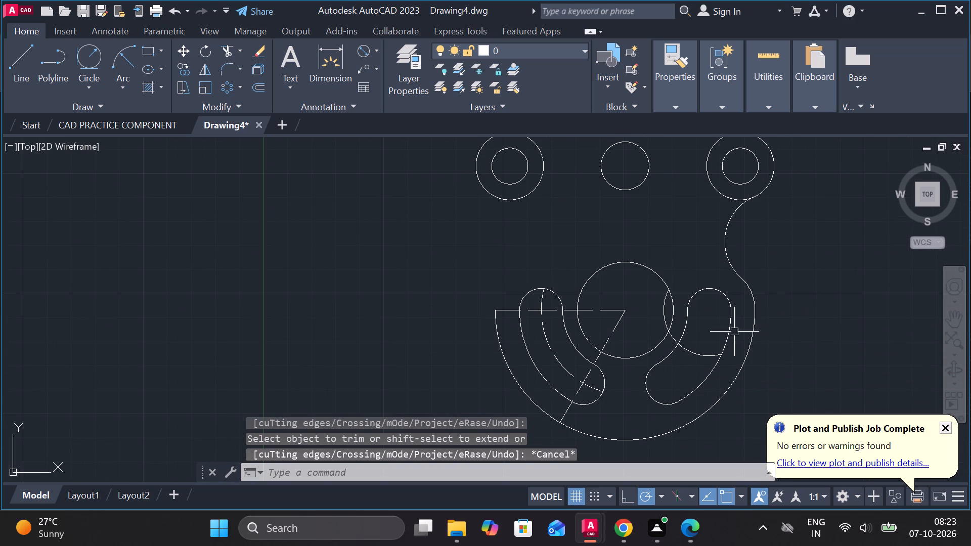
Erase the leftover piece of the radius 19 circle crossing the mirrored slot.
{"action": "left_click", "coordinate": [697, 357]}
{"action": "type", "text": "E"}
{"action": "key", "text": "space"}
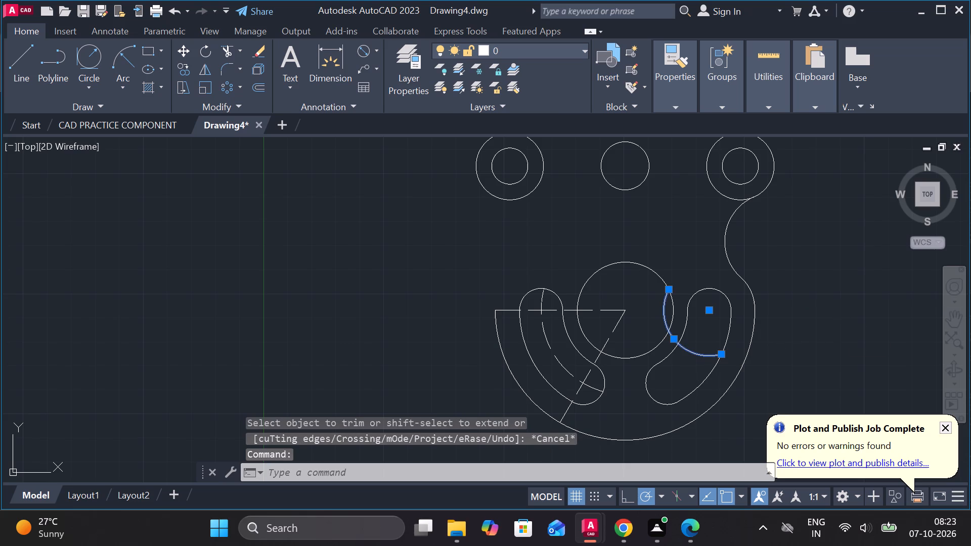
Join the concave radius 20 arc and the adjoining radius 19 arc into one polyline.
{"action": "left_click", "coordinate": [725, 225]}
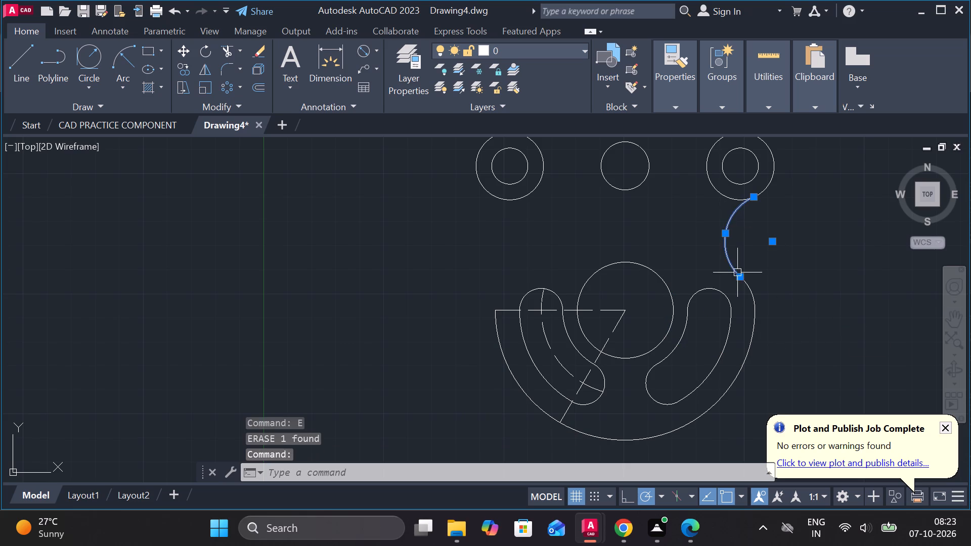
{"action": "left_click", "coordinate": [744, 287]}
{"action": "key", "text": "j"}
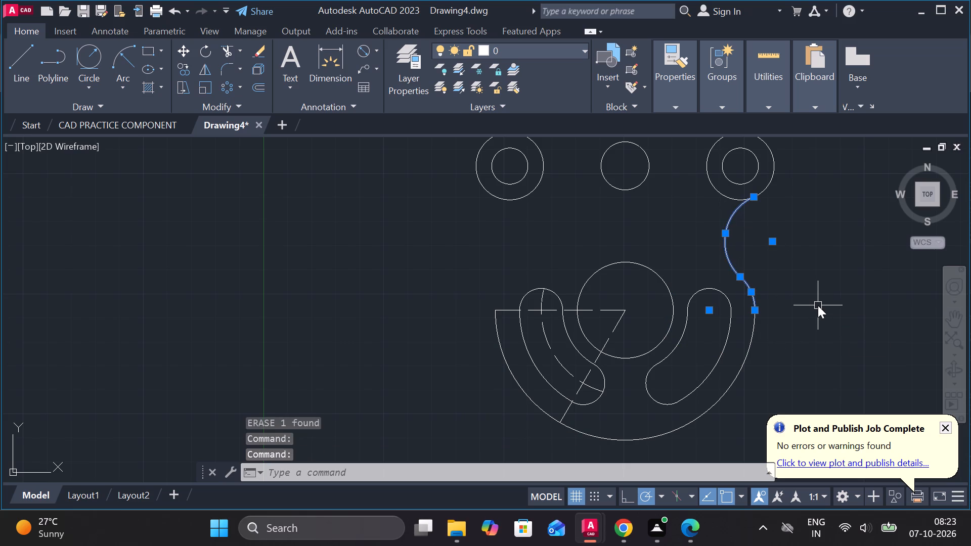
{"action": "key", "text": "Return"}
Mirror the joined S-shaped outline about the vertical line through the two central circles' centres, keeping the original.
{"action": "left_click", "coordinate": [727, 251]}
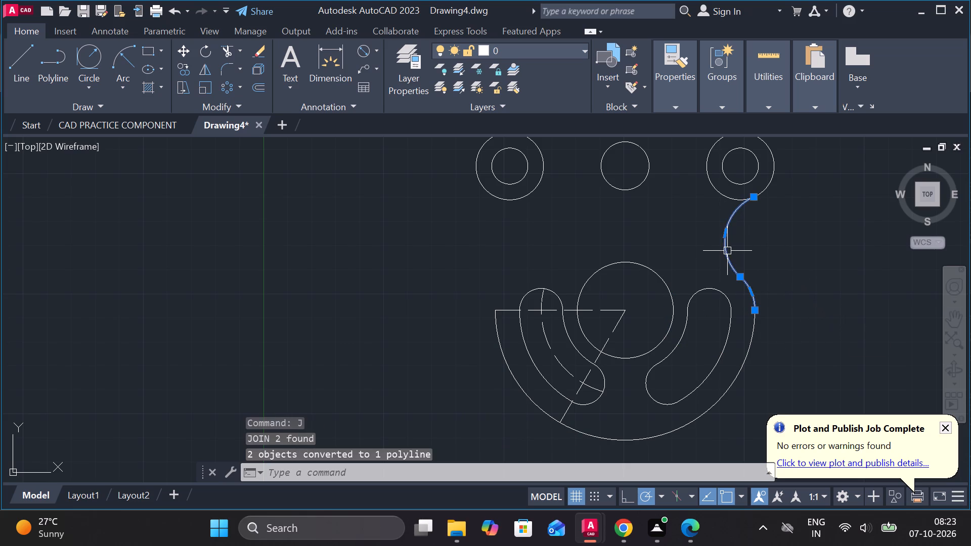
{"action": "type", "text": "MI"}
{"action": "key", "text": "Return"}
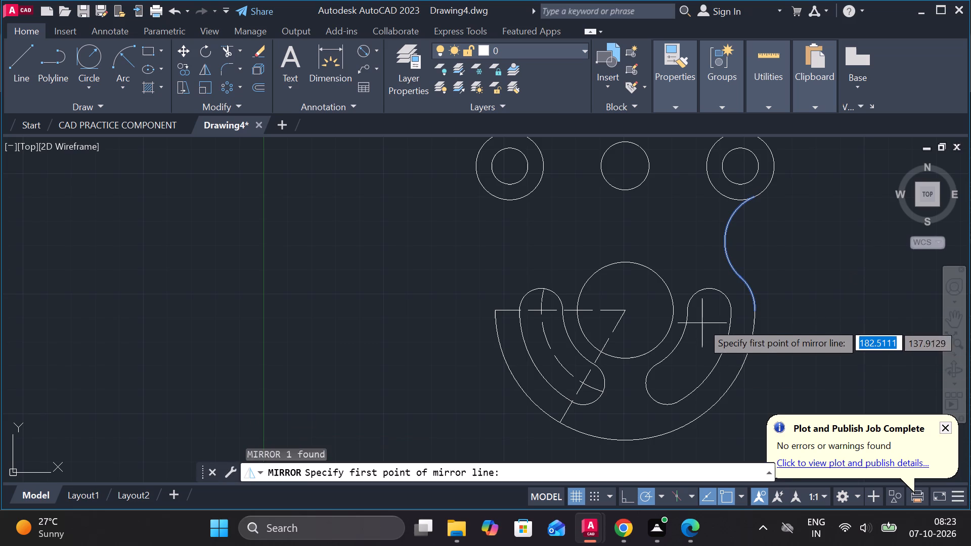
{"action": "left_click", "coordinate": [629, 311]}
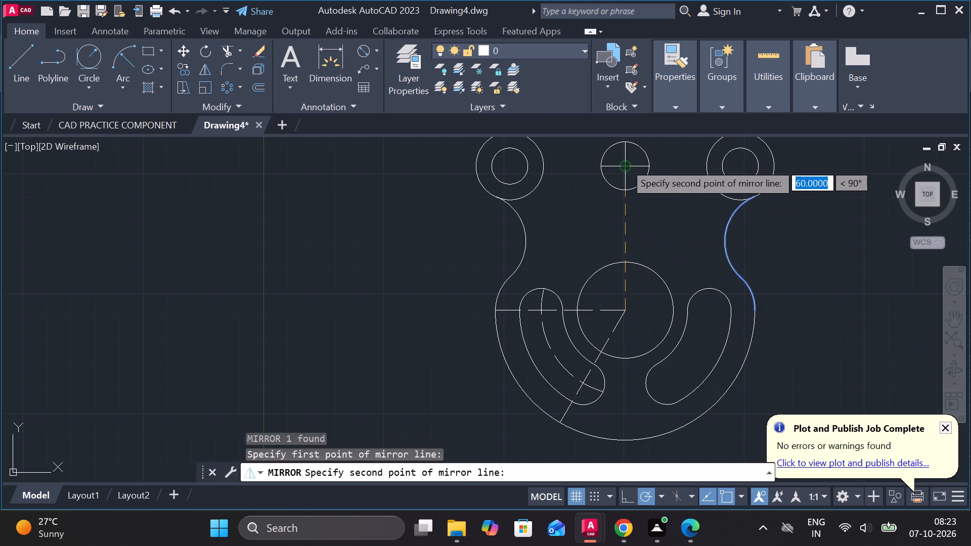
{"action": "left_click", "coordinate": [625, 163]}
{"action": "left_click_drag", "start_coordinate": [653, 214], "coordinate": [625, 163]}
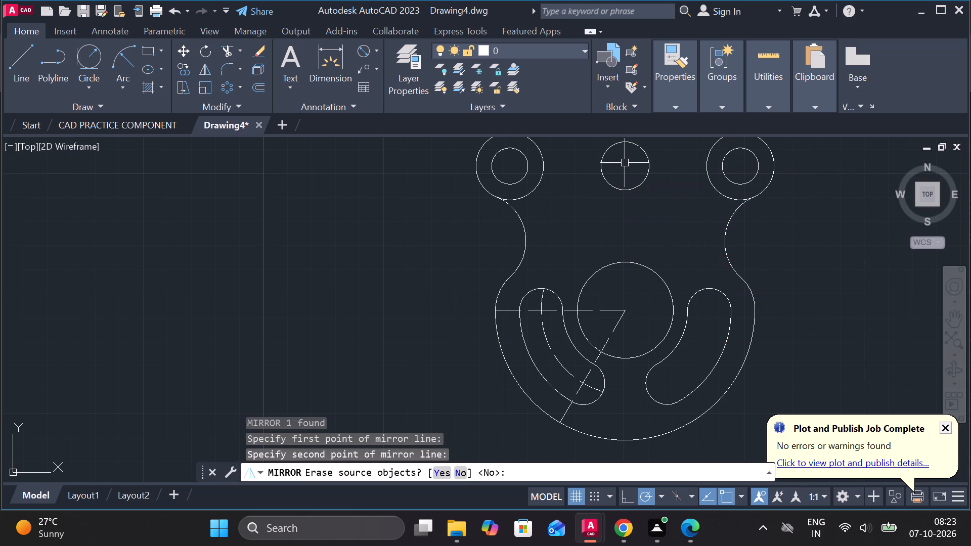
Draw two vertical lines from the small central circle's left and right quadrants down into the larger central circle.
{"action": "scroll", "coordinate": [623, 183], "scroll_direction": "down", "scroll_amount": 1}
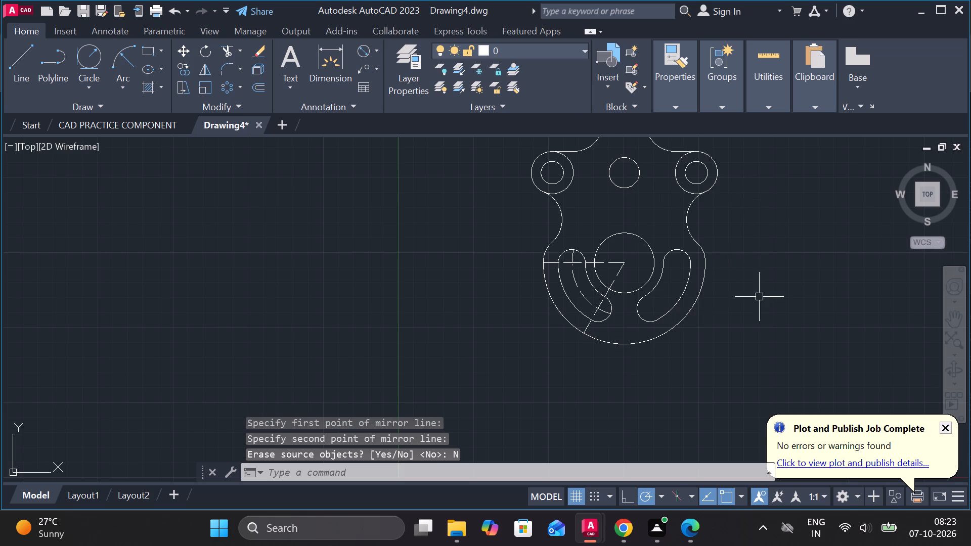
{"action": "middle_click_drag", "start_coordinate": [799, 260], "coordinate": [694, 303]}
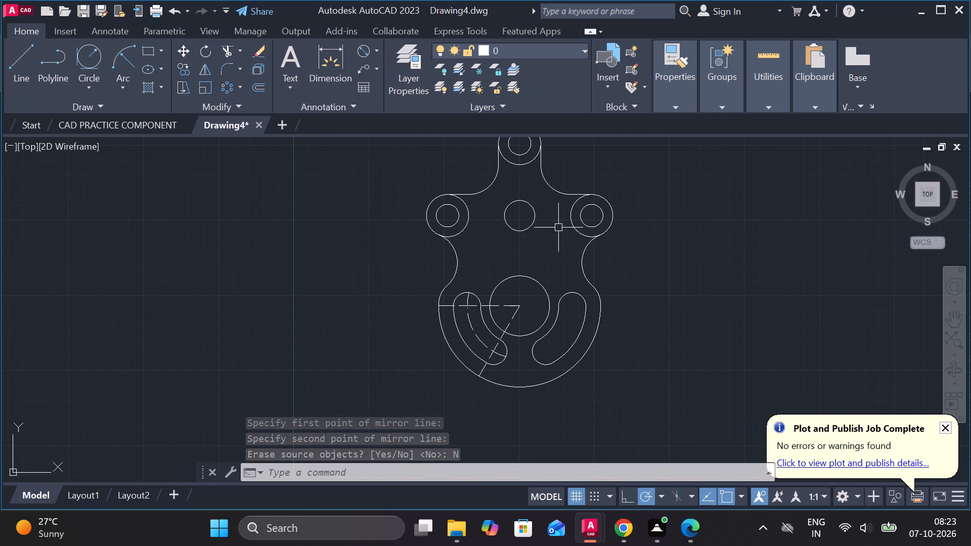
{"action": "left_click", "coordinate": [22, 62]}
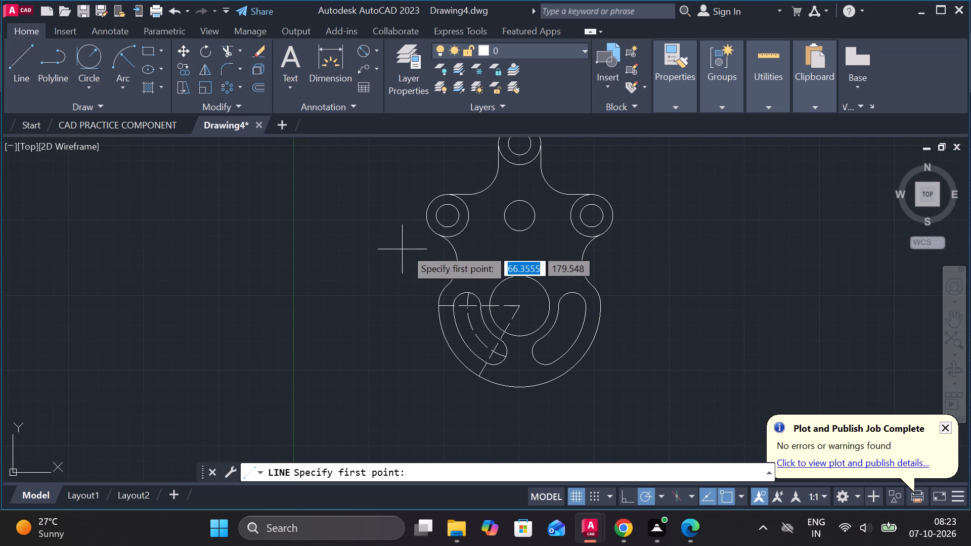
{"action": "left_click", "coordinate": [500, 213]}
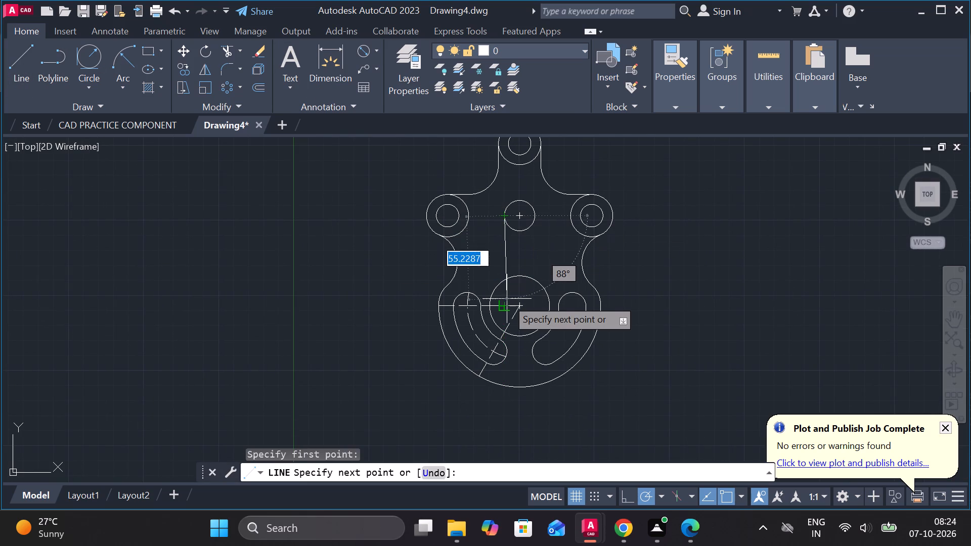
{"action": "scroll", "coordinate": [507, 292], "scroll_direction": "up", "scroll_amount": 2}
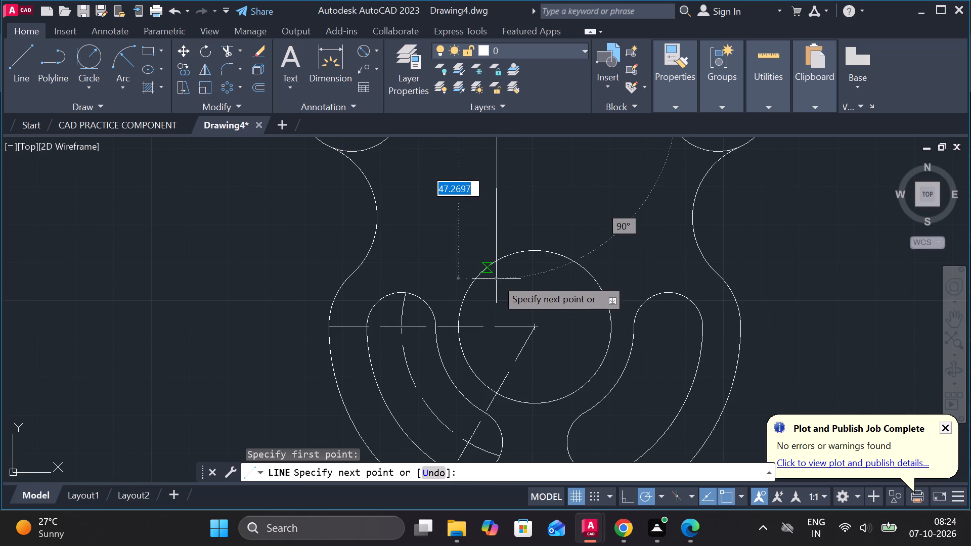
{"action": "left_click", "coordinate": [492, 293]}
{"action": "key", "text": "Escape"}
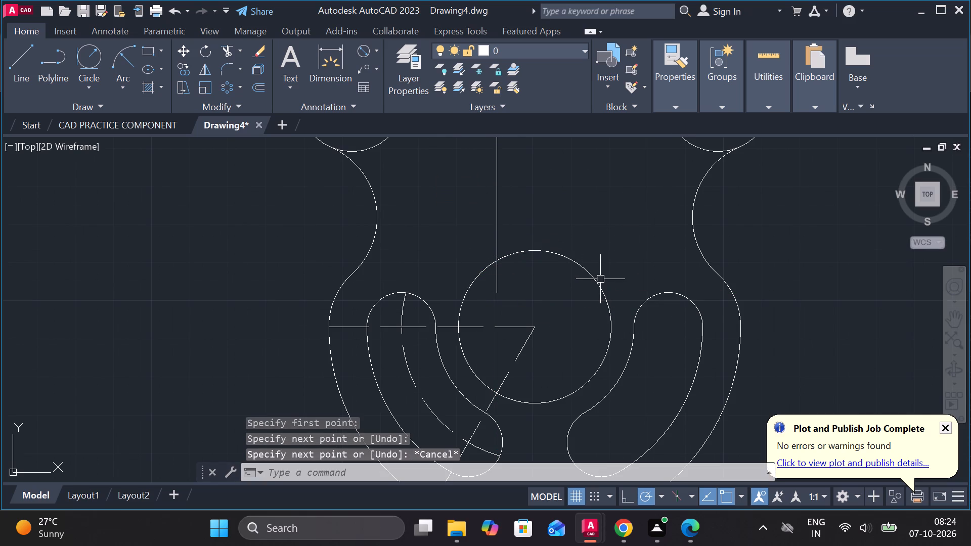
{"action": "key", "text": "l"}
{"action": "key", "text": "Return"}
{"action": "scroll", "coordinate": [564, 202], "scroll_direction": "down", "scroll_amount": 1}
{"action": "middle_click_drag", "start_coordinate": [564, 202], "coordinate": [558, 247]}
{"action": "left_click", "coordinate": [559, 178]}
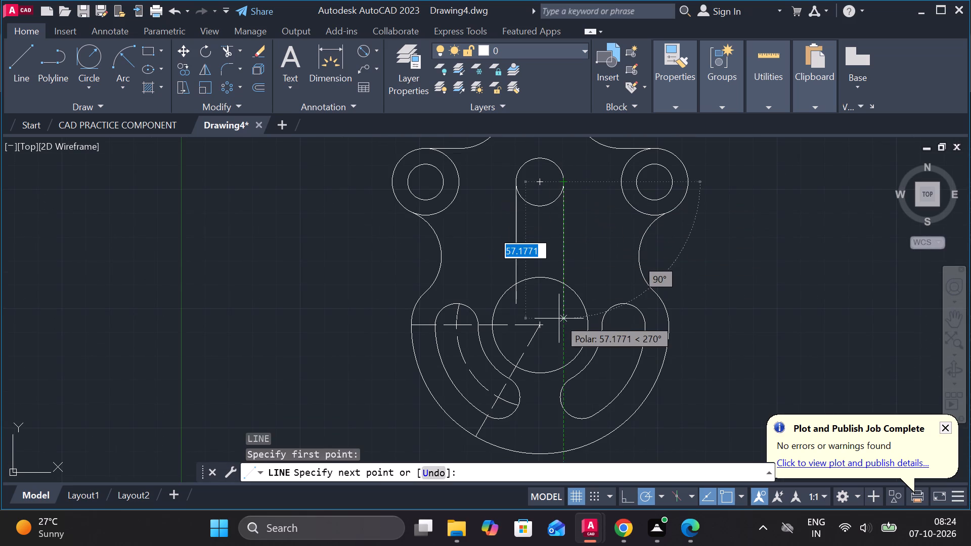
{"action": "left_click", "coordinate": [559, 320]}
{"action": "key", "text": "Escape"}
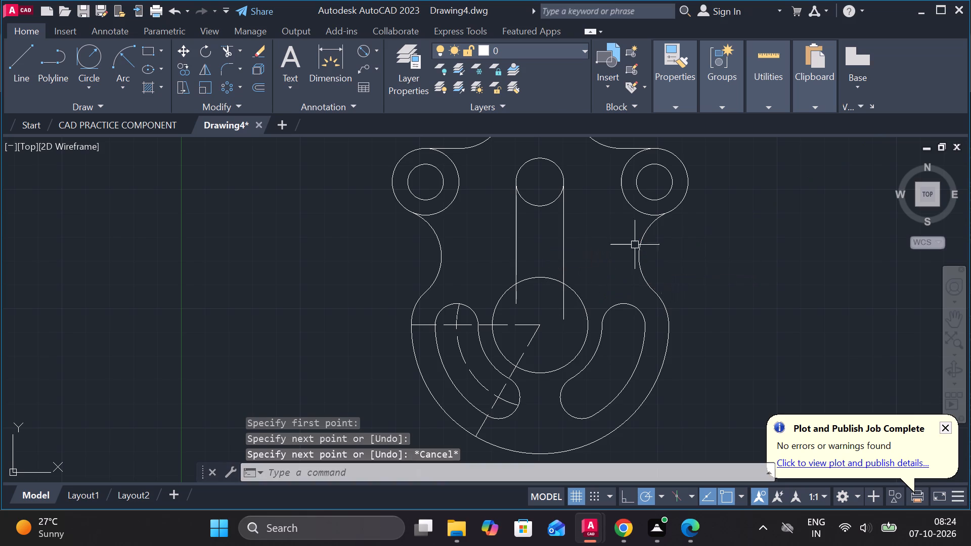
Trim the larger central circle between the two vertical lines and the line ends inside it to open the keyhole shape.
{"action": "type", "text": "TR"}
{"action": "key", "text": "space"}
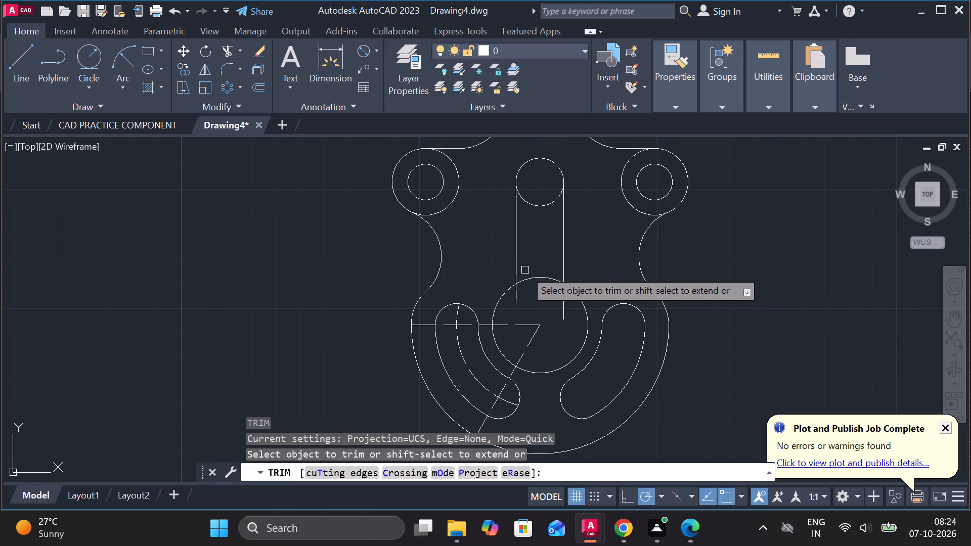
{"action": "left_click", "coordinate": [530, 270]}
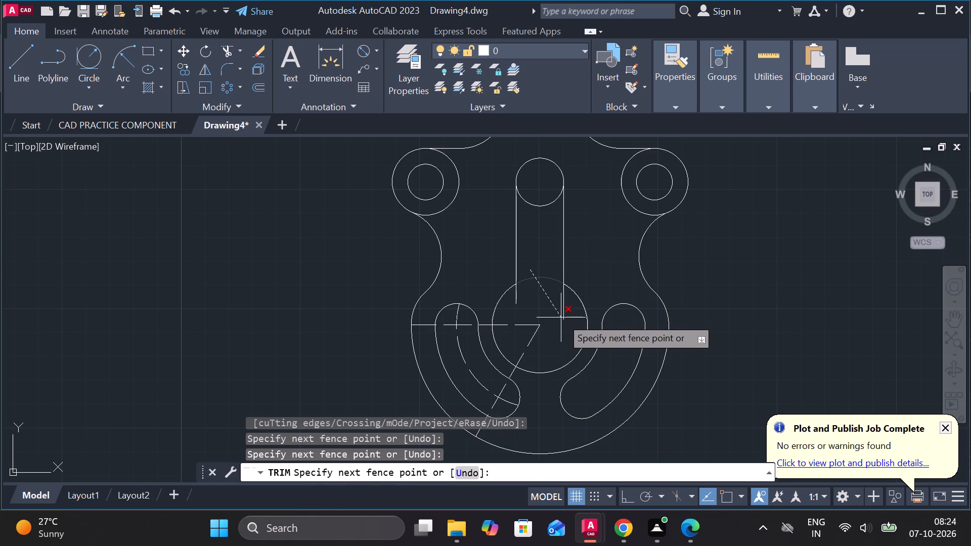
{"action": "left_click", "coordinate": [568, 312]}
{"action": "left_click", "coordinate": [518, 298]}
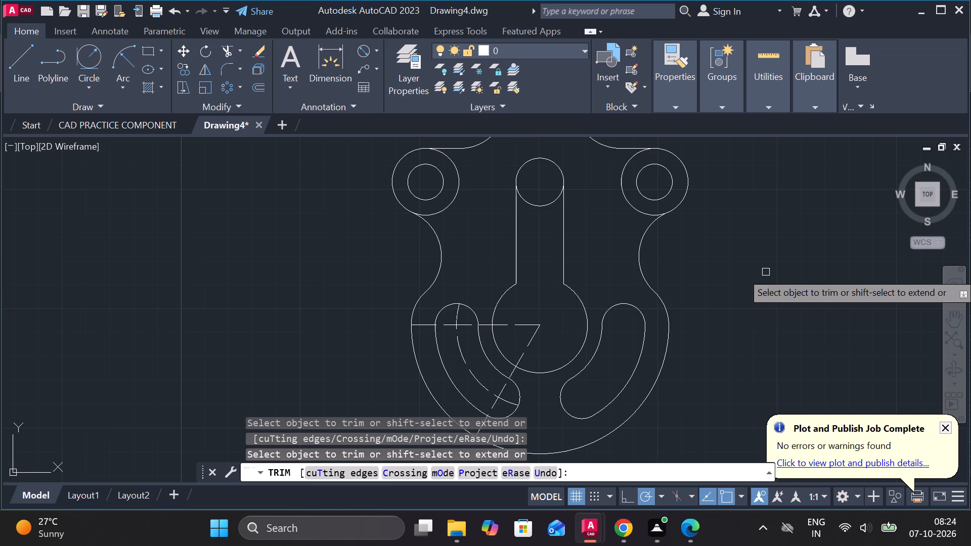
{"action": "key", "text": "Escape"}
Fillet both corners between the vertical lines and the larger central circle with a radius of 5.
{"action": "key", "text": "f"}
{"action": "key", "text": "Return"}
{"action": "key", "text": "r"}
{"action": "key", "text": "Return"}
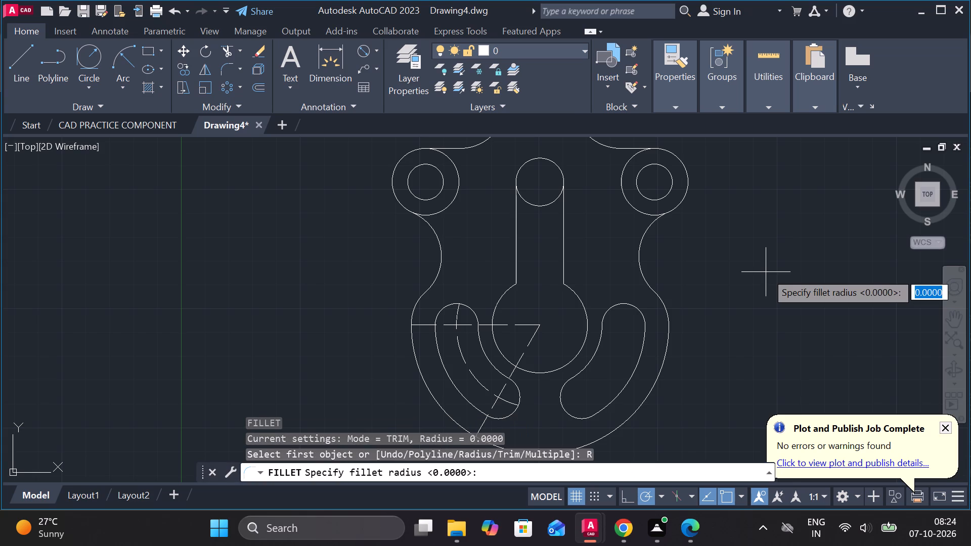
{"action": "key", "text": "5"}
{"action": "key", "text": "Return"}
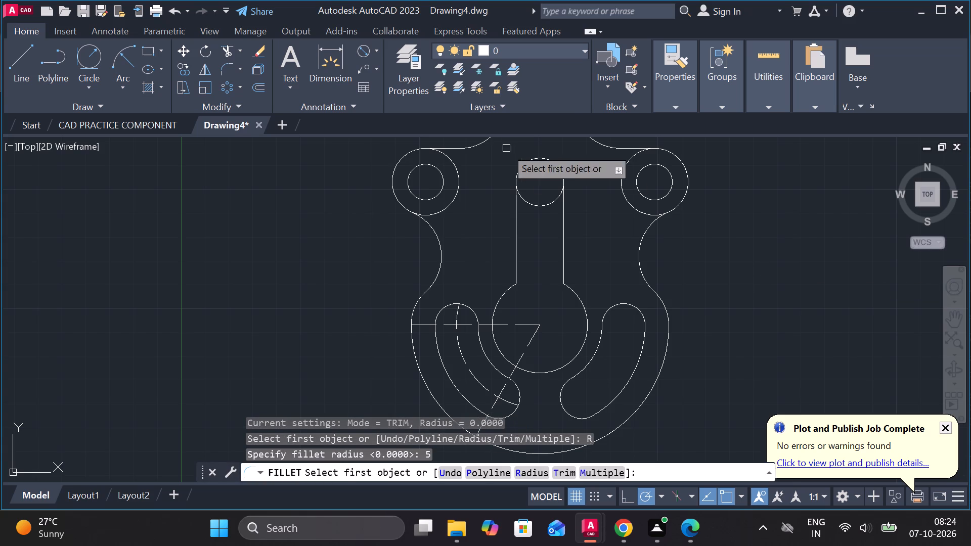
{"action": "left_click", "coordinate": [517, 270]}
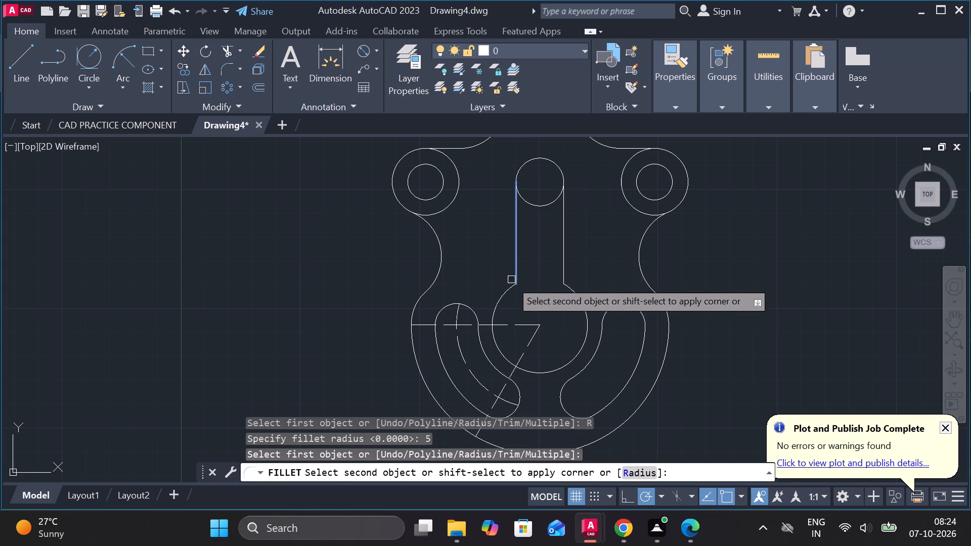
{"action": "left_click", "coordinate": [506, 292]}
{"action": "key", "text": "space"}
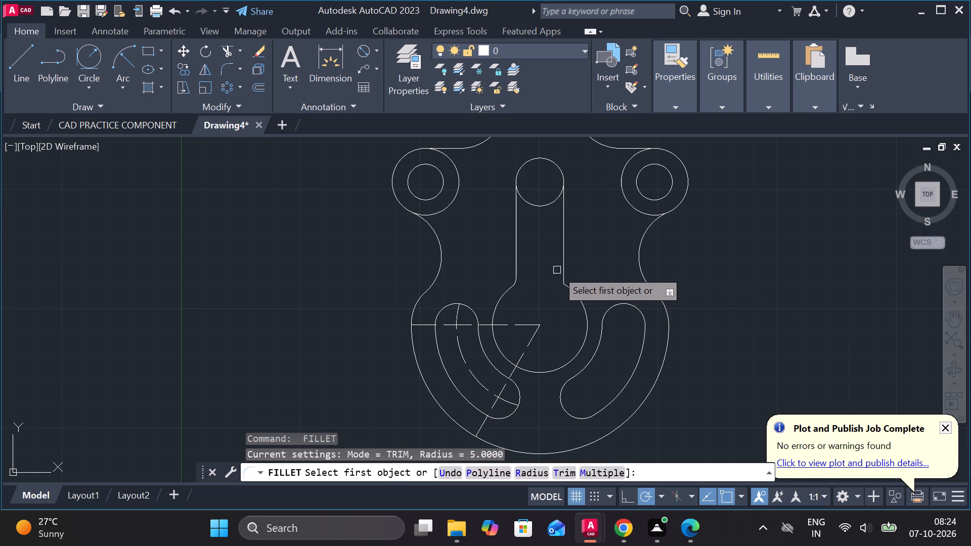
{"action": "left_click", "coordinate": [566, 266]}
{"action": "left_click", "coordinate": [569, 289]}
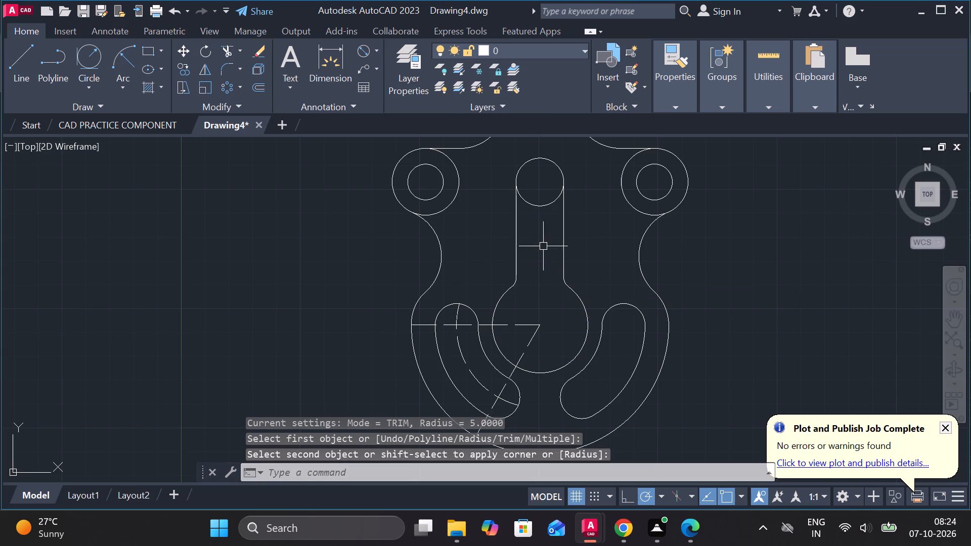
{"action": "key", "text": "Escape"}
Trim the circle arcs inside the keyhole's top end and inside the left, right and top lobes of the outline.
{"action": "type", "text": "TR"}
{"action": "key", "text": "space"}
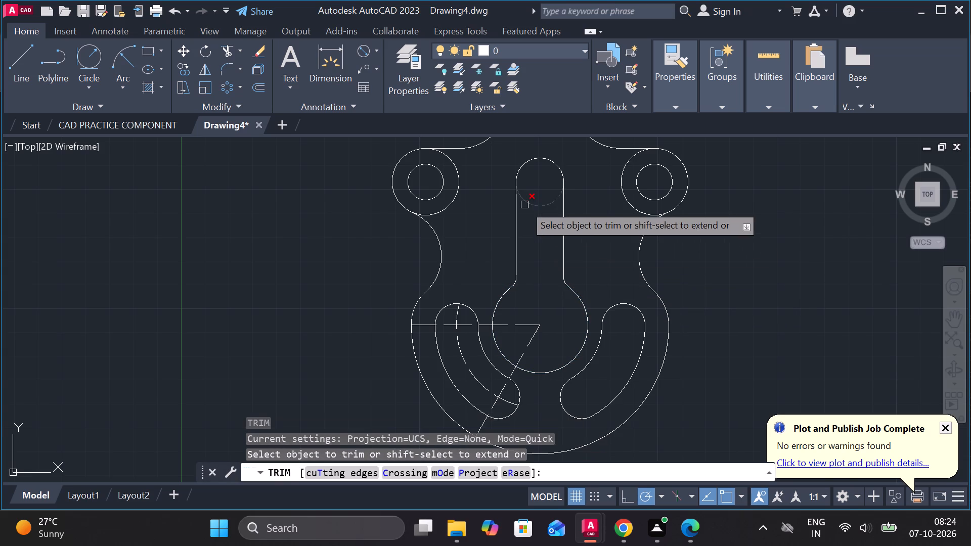
{"action": "left_click", "coordinate": [524, 205]}
{"action": "left_click", "coordinate": [451, 203]}
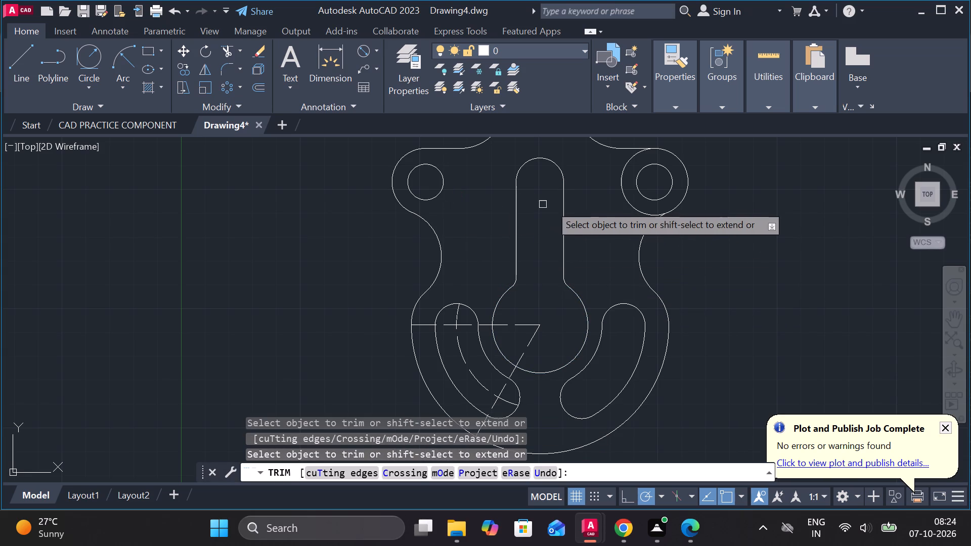
{"action": "left_click", "coordinate": [623, 195]}
{"action": "middle_click_drag", "start_coordinate": [629, 206], "coordinate": [630, 317]}
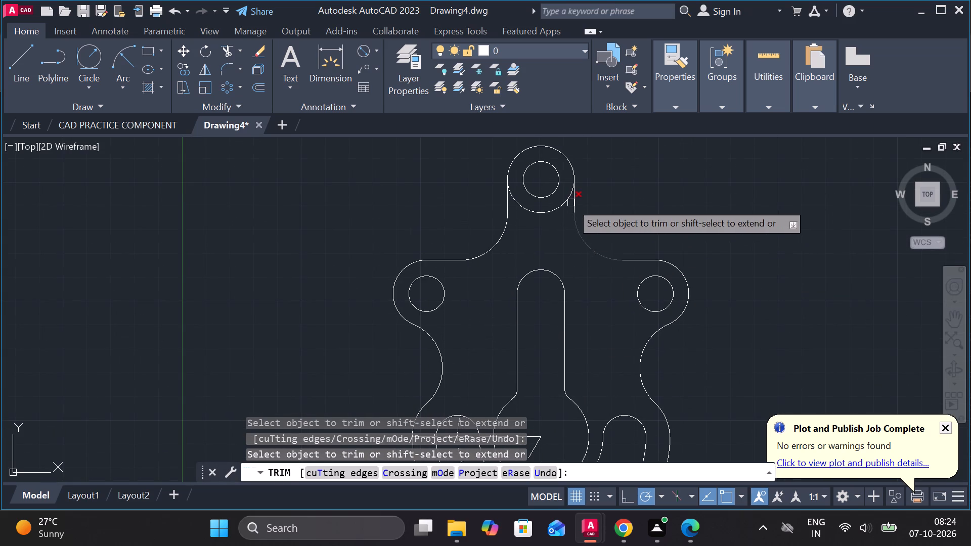
{"action": "left_click", "coordinate": [554, 208]}
{"action": "scroll", "coordinate": [728, 242], "scroll_direction": "down", "scroll_amount": 1}
{"action": "middle_click_drag", "start_coordinate": [746, 332], "coordinate": [735, 332]}
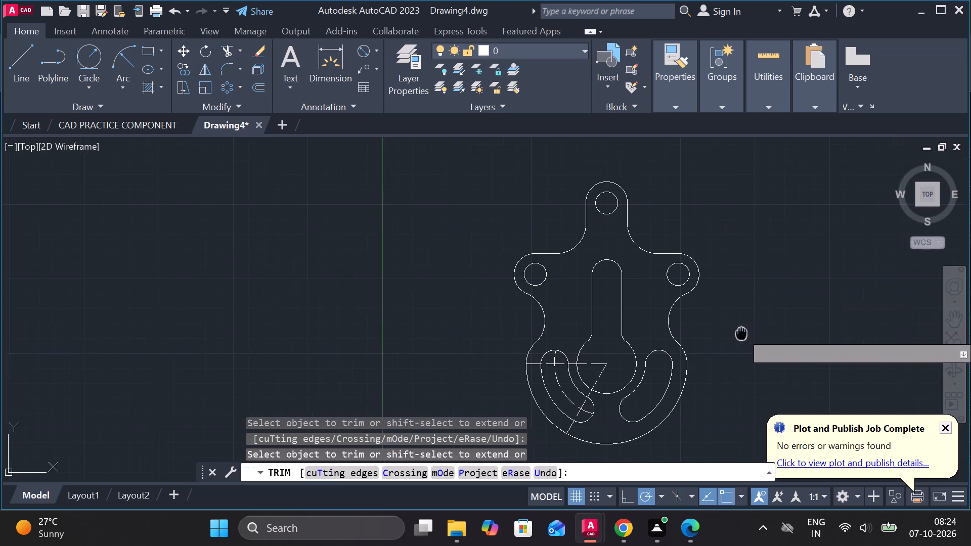
{"action": "middle_click_drag", "start_coordinate": [735, 332], "coordinate": [716, 230]}
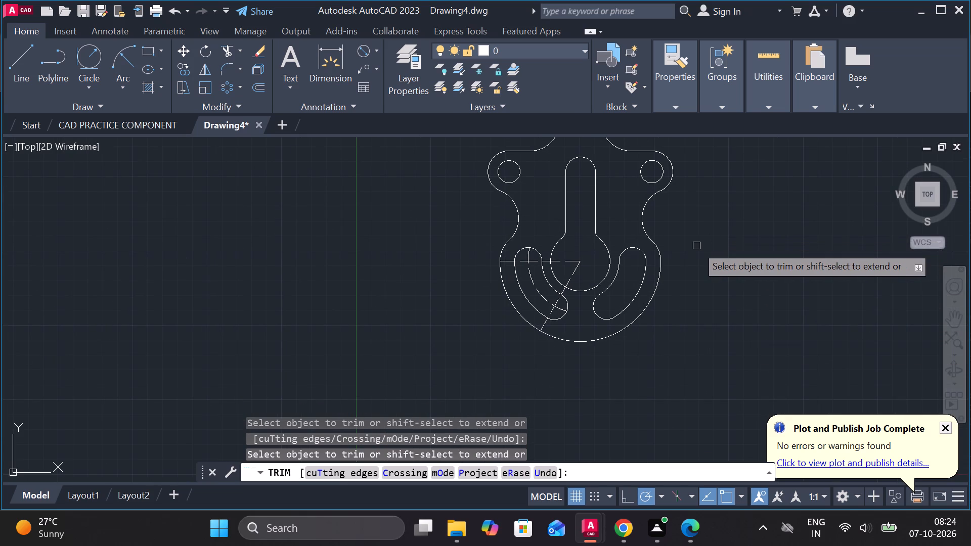
{"action": "key", "text": "Escape"}
Extend the dashed centreline arc of the left slot around through the right slot until both ends meet the keyhole's vertical lines.
{"action": "scroll", "coordinate": [689, 246], "scroll_direction": "up", "scroll_amount": 1}
{"action": "type", "text": "EX"}
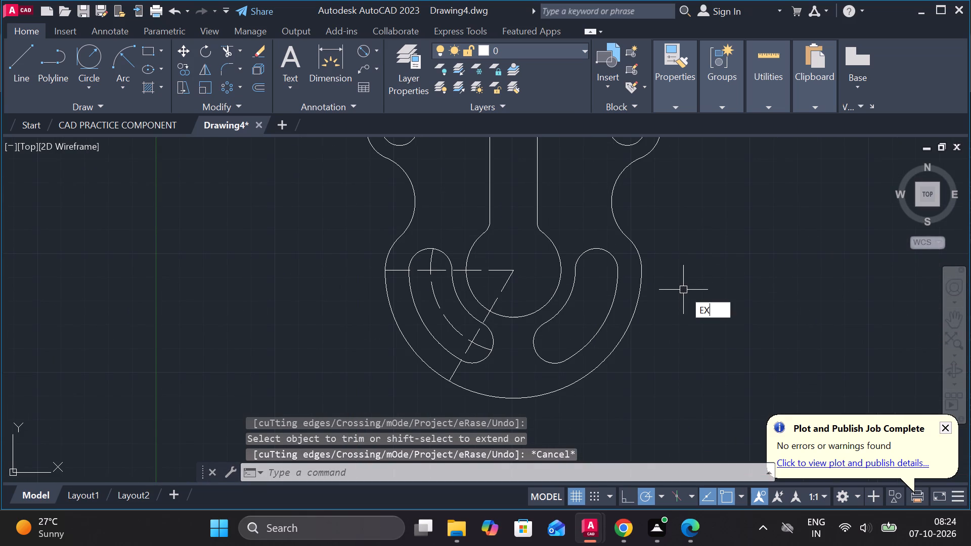
{"action": "key", "text": "space"}
{"action": "left_click", "coordinate": [431, 298]}
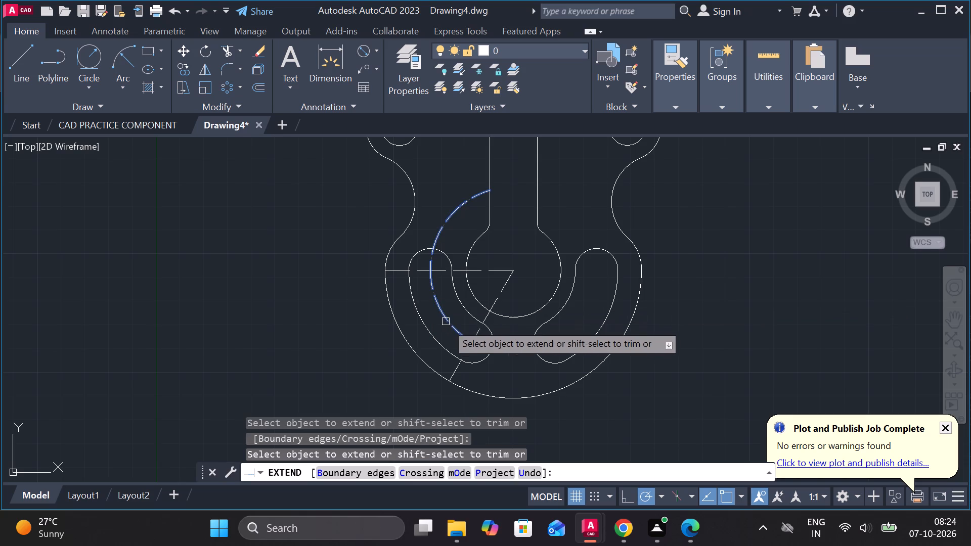
{"action": "left_click", "coordinate": [450, 326]}
{"action": "left_click", "coordinate": [491, 349]}
{"action": "left_click", "coordinate": [509, 353]}
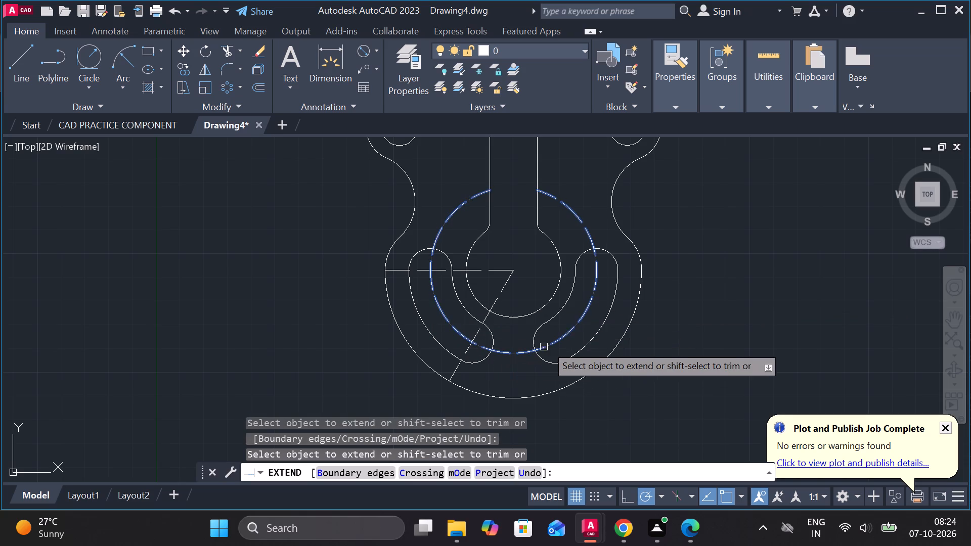
{"action": "left_click", "coordinate": [580, 316]}
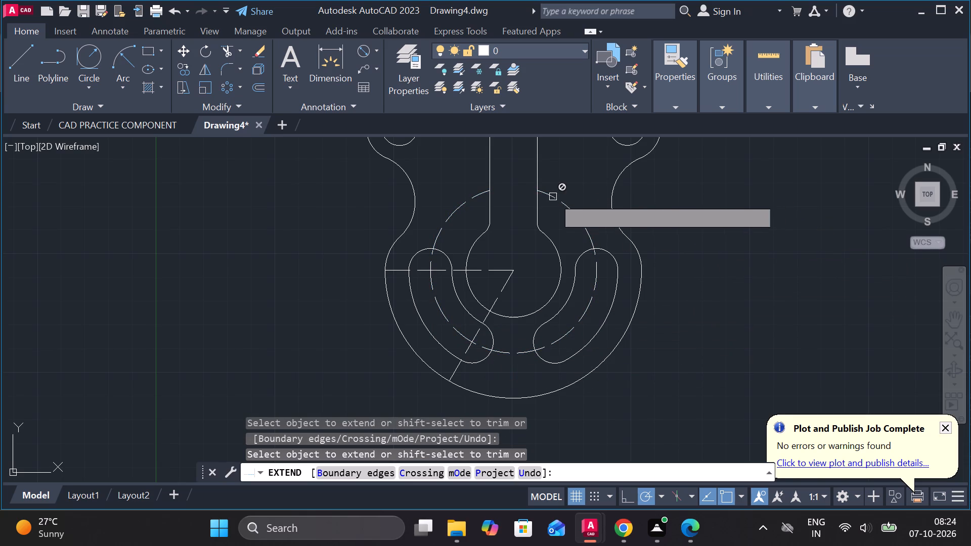
{"action": "left_click", "coordinate": [478, 196]}
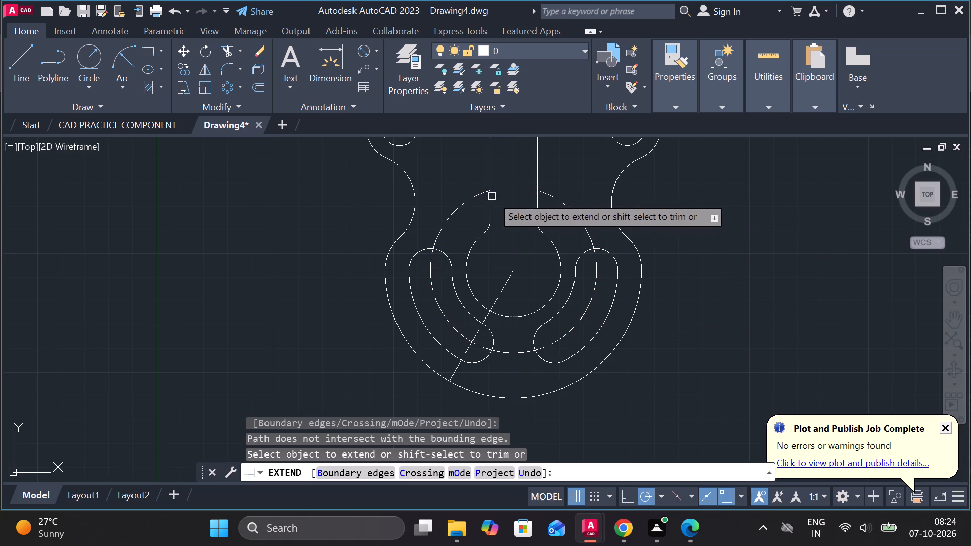
{"action": "key", "text": "Escape"}
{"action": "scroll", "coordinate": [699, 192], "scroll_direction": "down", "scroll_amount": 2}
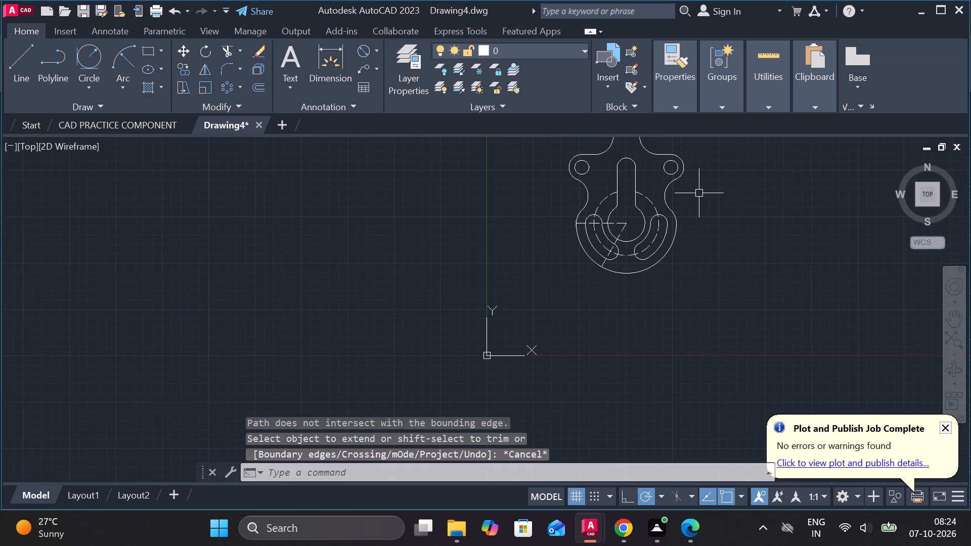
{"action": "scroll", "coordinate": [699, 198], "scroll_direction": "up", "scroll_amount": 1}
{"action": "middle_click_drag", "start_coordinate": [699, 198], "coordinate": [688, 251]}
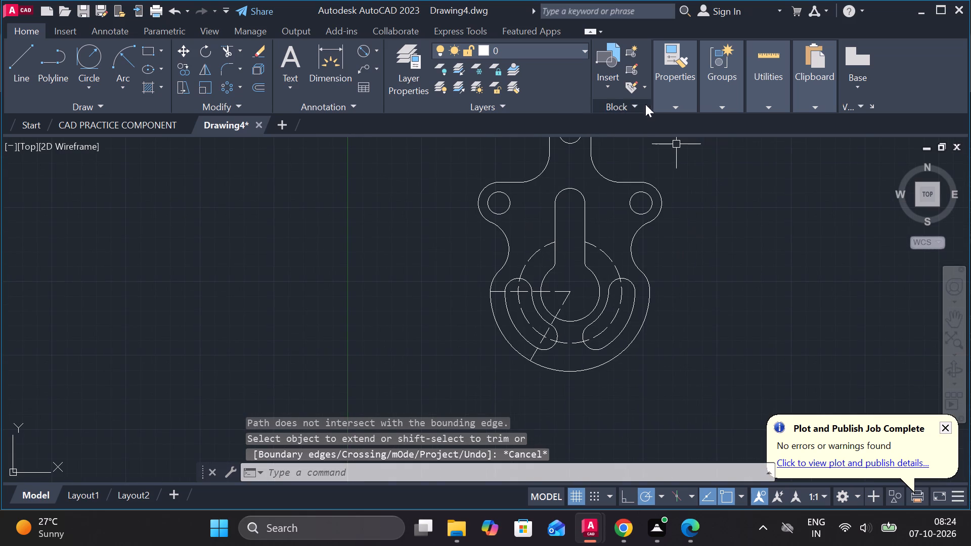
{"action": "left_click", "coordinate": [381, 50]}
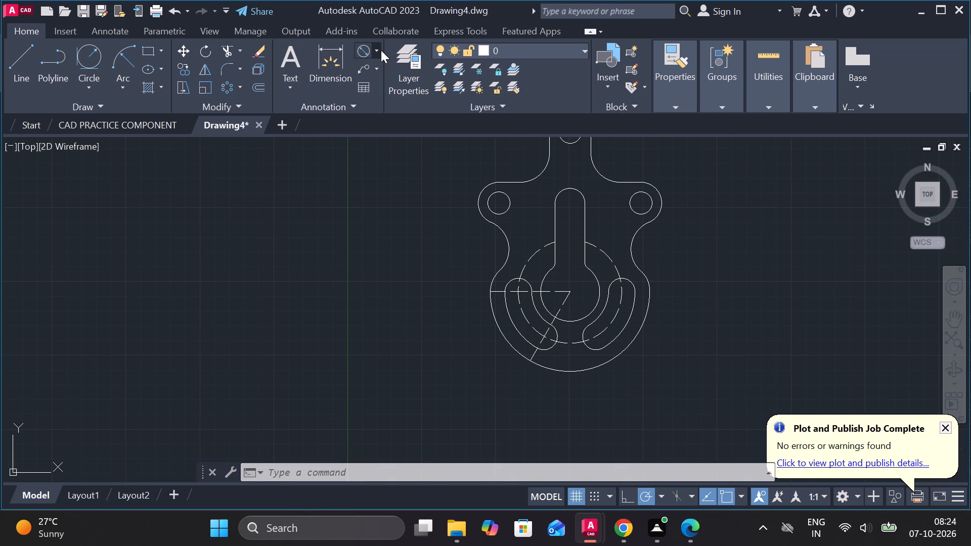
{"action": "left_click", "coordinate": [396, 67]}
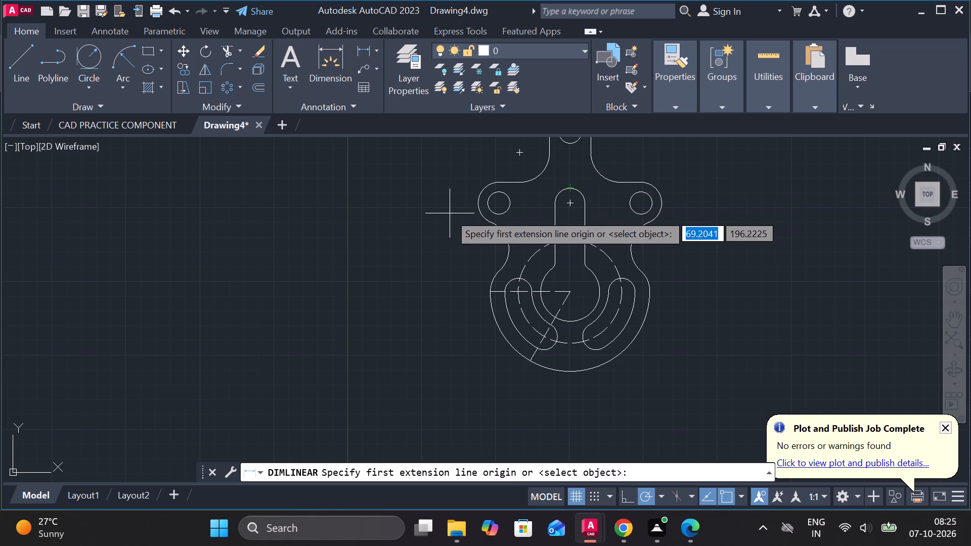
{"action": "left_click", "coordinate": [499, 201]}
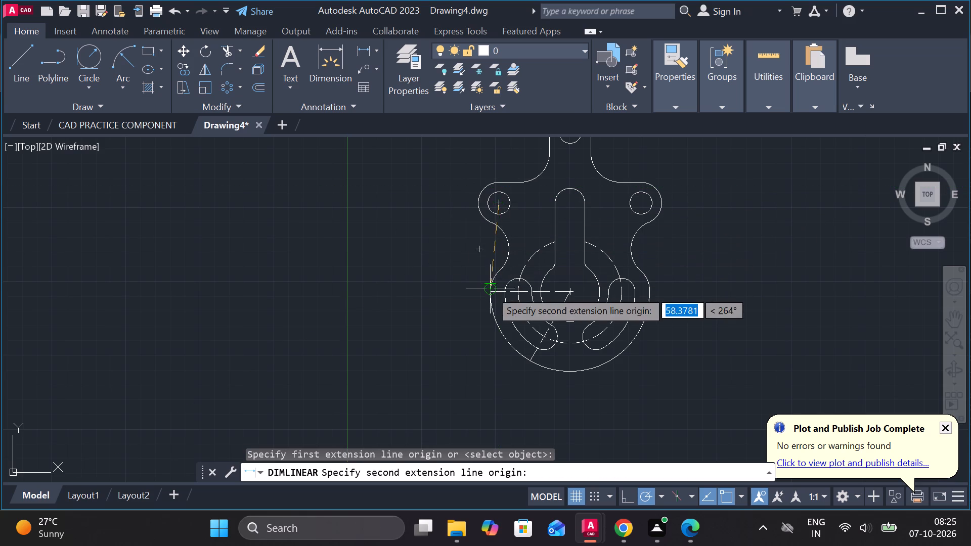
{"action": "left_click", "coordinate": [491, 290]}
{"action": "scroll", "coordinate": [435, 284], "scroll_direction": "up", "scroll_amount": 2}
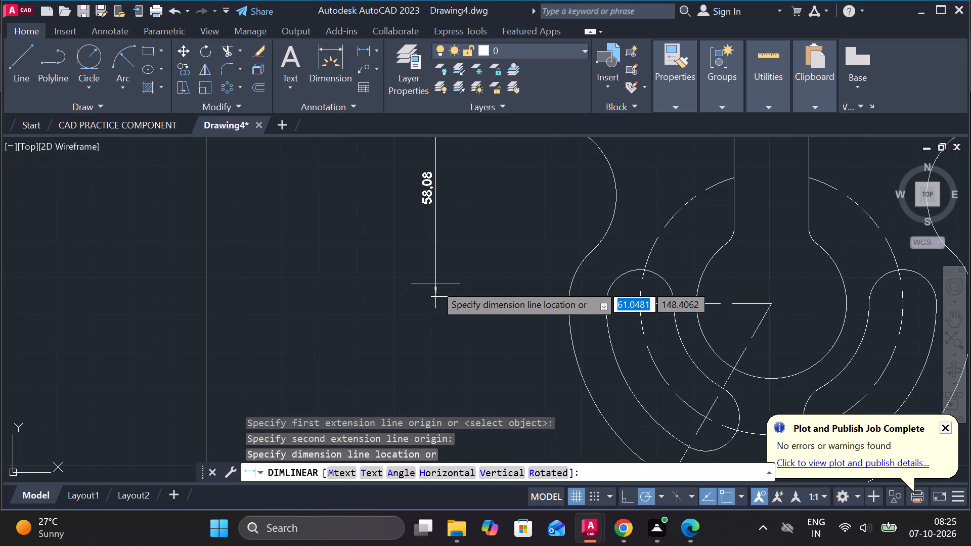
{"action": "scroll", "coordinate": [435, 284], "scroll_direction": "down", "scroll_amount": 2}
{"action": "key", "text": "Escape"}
Modify the ISO-25 dimension style with a text height of 4 and a linear precision of 0.0.
{"action": "scroll", "coordinate": [564, 284], "scroll_direction": "down", "scroll_amount": 2}
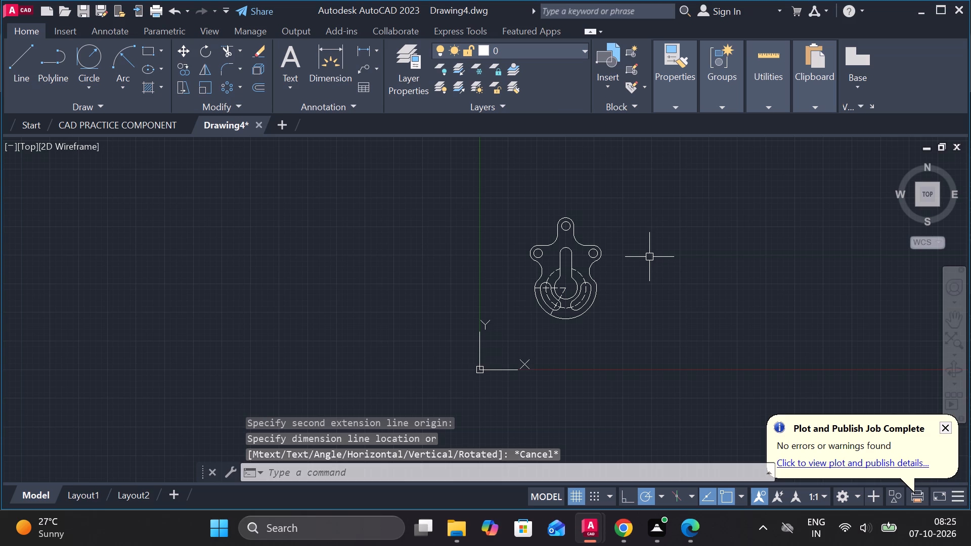
{"action": "scroll", "coordinate": [650, 256], "scroll_direction": "up", "scroll_amount": 1}
{"action": "key", "text": "d"}
{"action": "key", "text": "Return"}
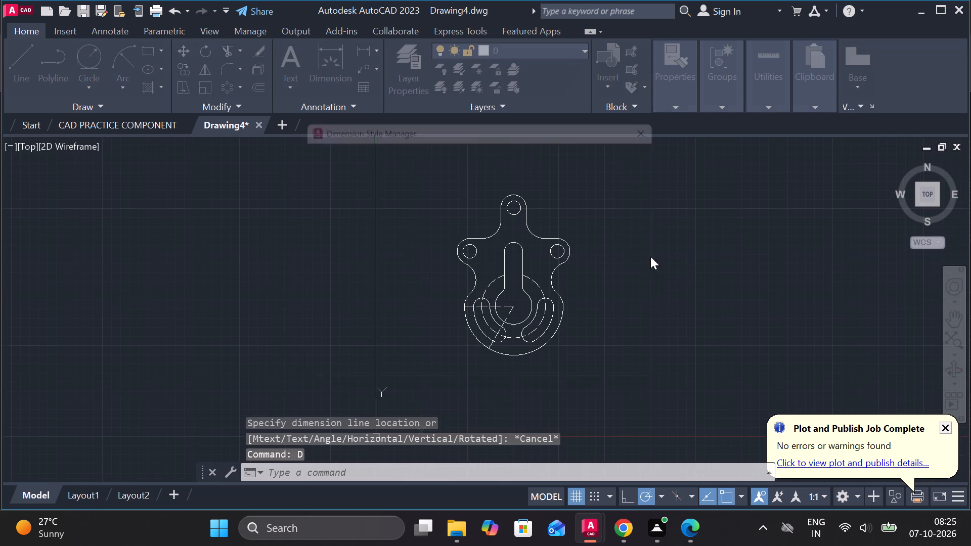
{"action": "left_click", "coordinate": [643, 219]}
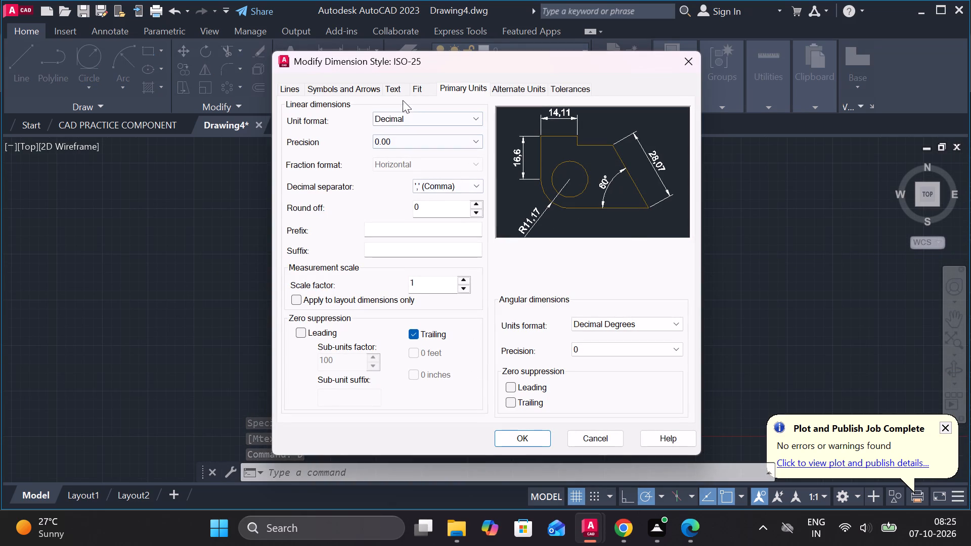
{"action": "left_click", "coordinate": [399, 92]}
{"action": "left_click_drag", "start_coordinate": [447, 197], "coordinate": [372, 198]}
{"action": "key", "text": "4"}
{"action": "left_click", "coordinate": [333, 88]}
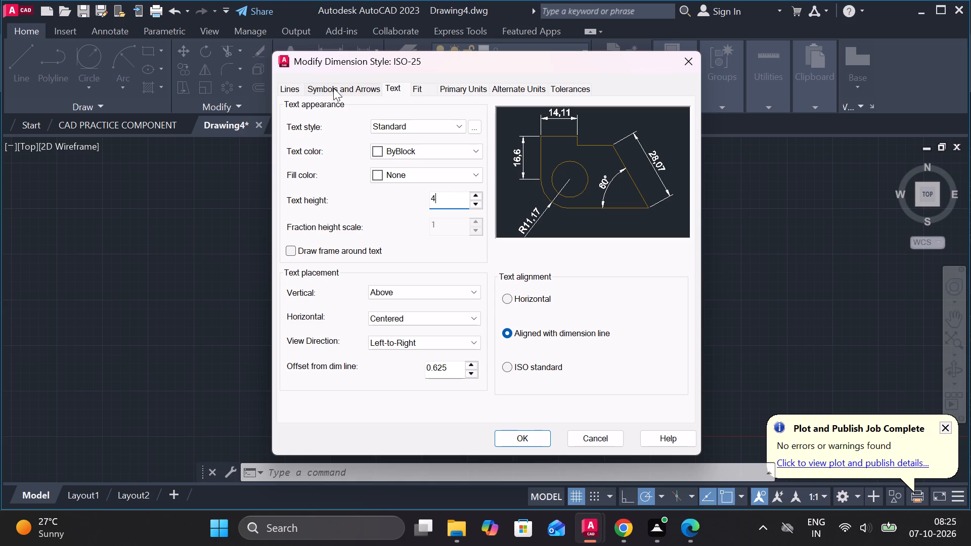
{"action": "left_click", "coordinate": [448, 86]}
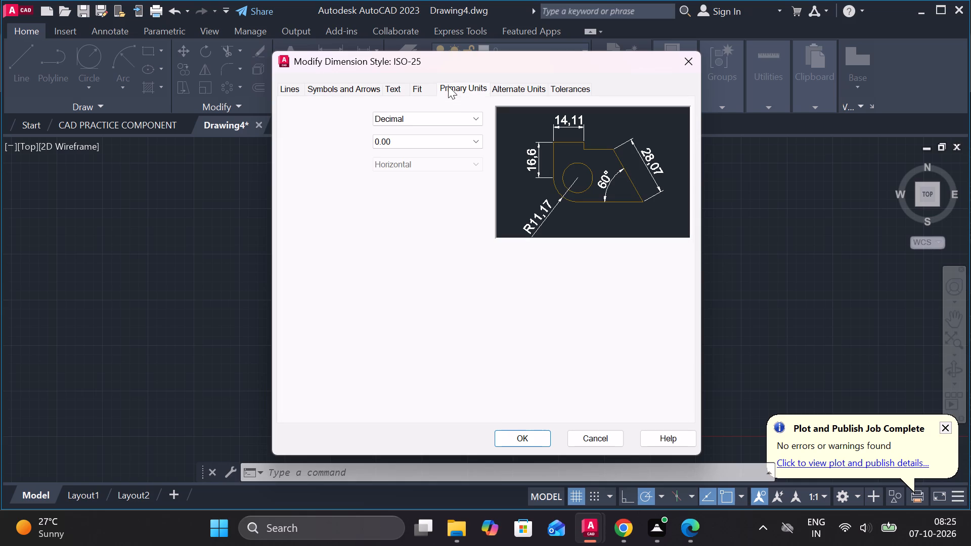
{"action": "left_click", "coordinate": [463, 138]}
{"action": "left_click", "coordinate": [391, 164]}
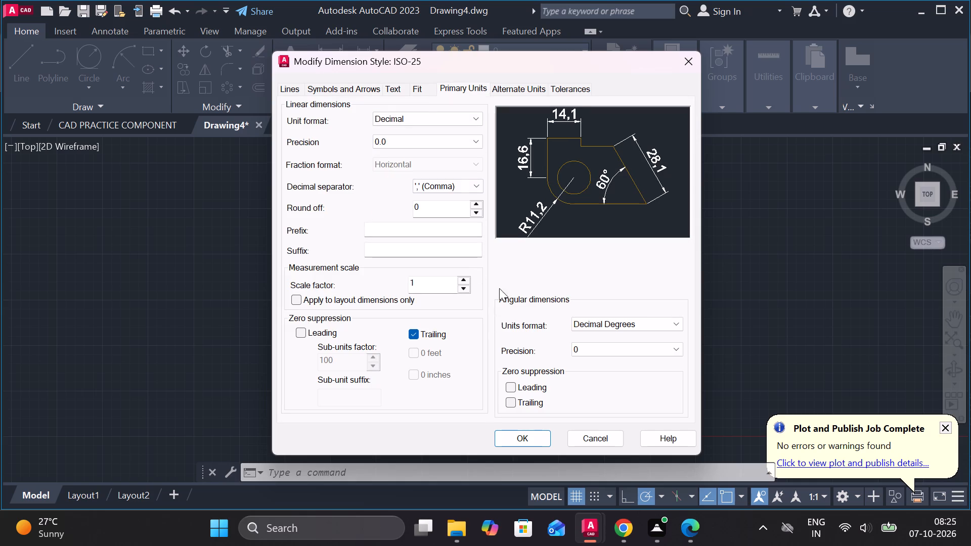
Turn off dimension lines between extension lines, use ISO standard text alignment, and make ISO-25 the current style.
{"action": "left_click", "coordinate": [424, 90]}
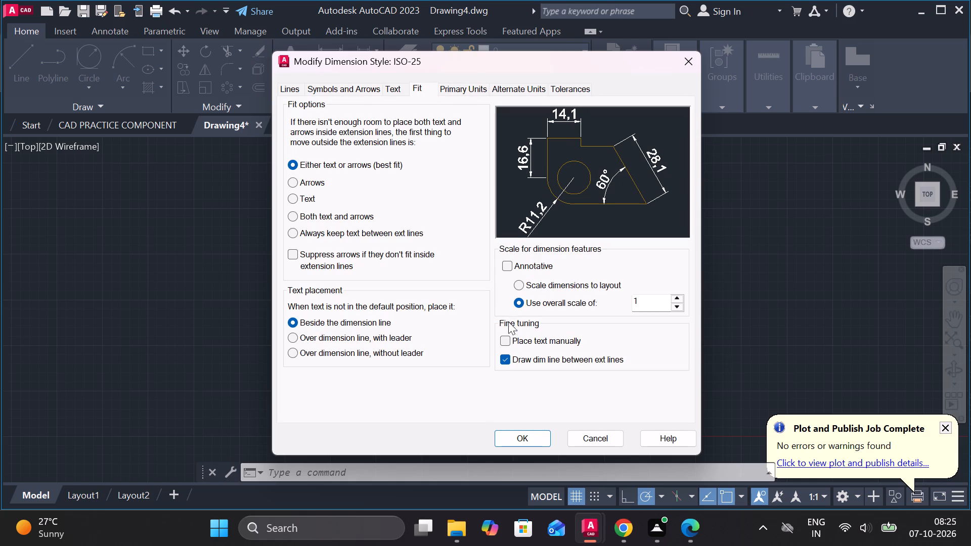
{"action": "left_click", "coordinate": [506, 363]}
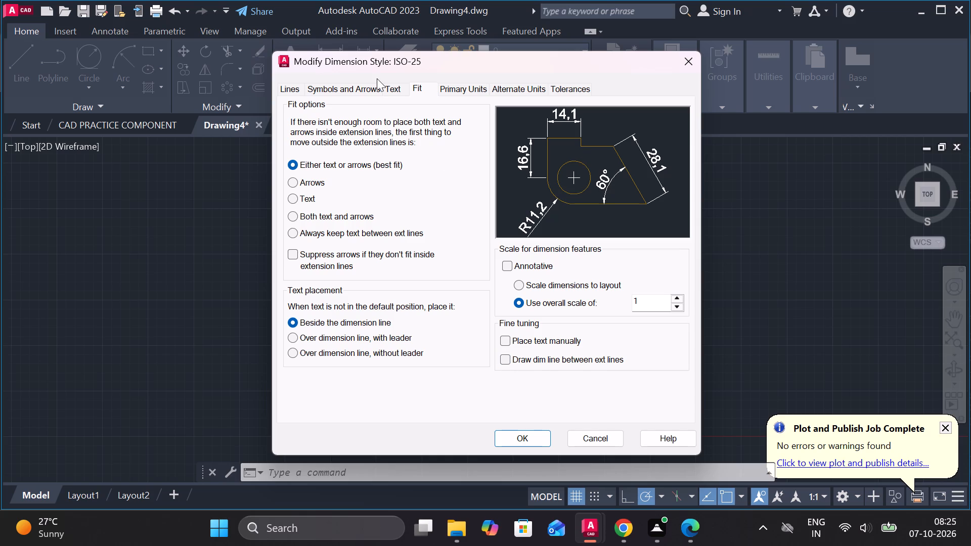
{"action": "left_click", "coordinate": [393, 84]}
{"action": "left_click", "coordinate": [506, 369]}
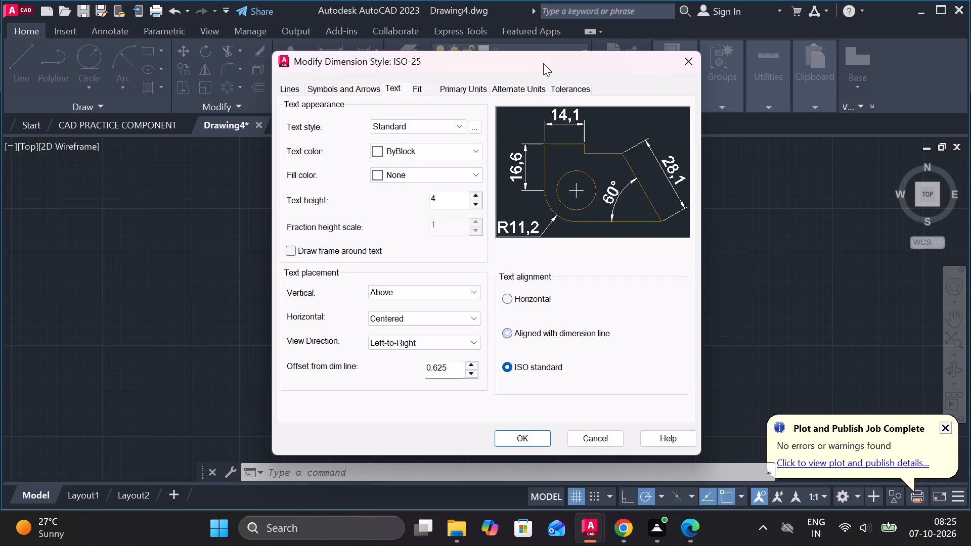
{"action": "left_click", "coordinate": [520, 439]}
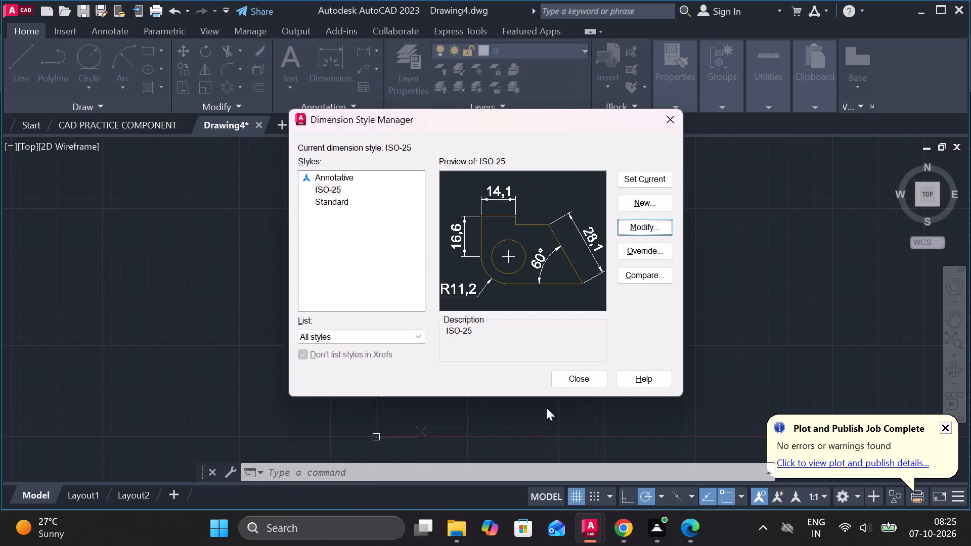
{"action": "left_click", "coordinate": [648, 181]}
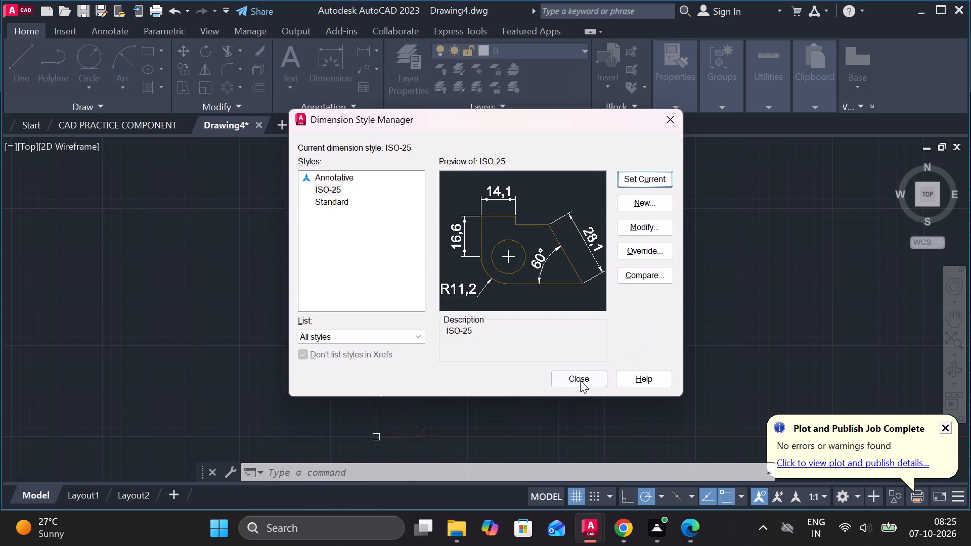
{"action": "left_click", "coordinate": [578, 381]}
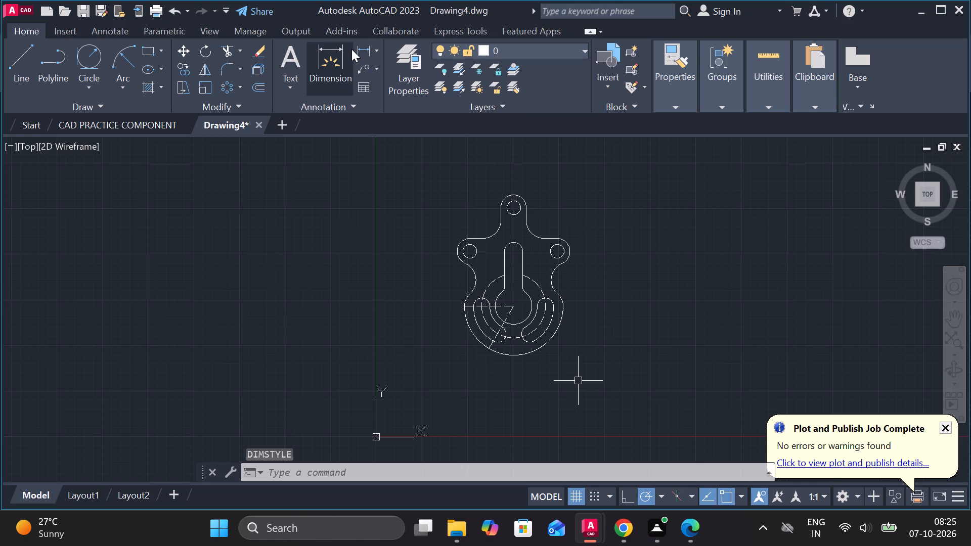
Add a horizontal linear dimension between the centres of the left and right lobe holes, placed above the top lobe.
{"action": "left_click", "coordinate": [362, 50]}
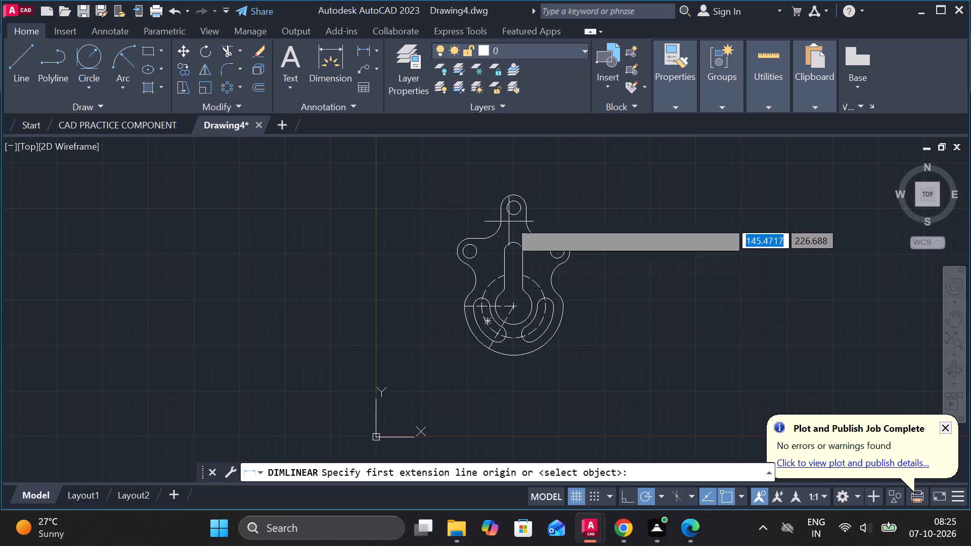
{"action": "scroll", "coordinate": [510, 220], "scroll_direction": "up", "scroll_amount": 2}
{"action": "left_click", "coordinate": [403, 296]}
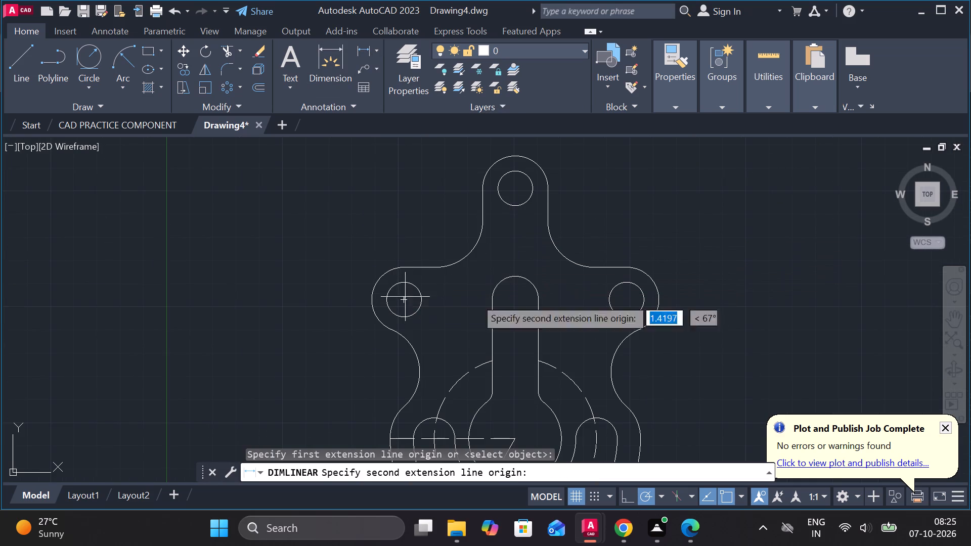
{"action": "left_click", "coordinate": [625, 304]}
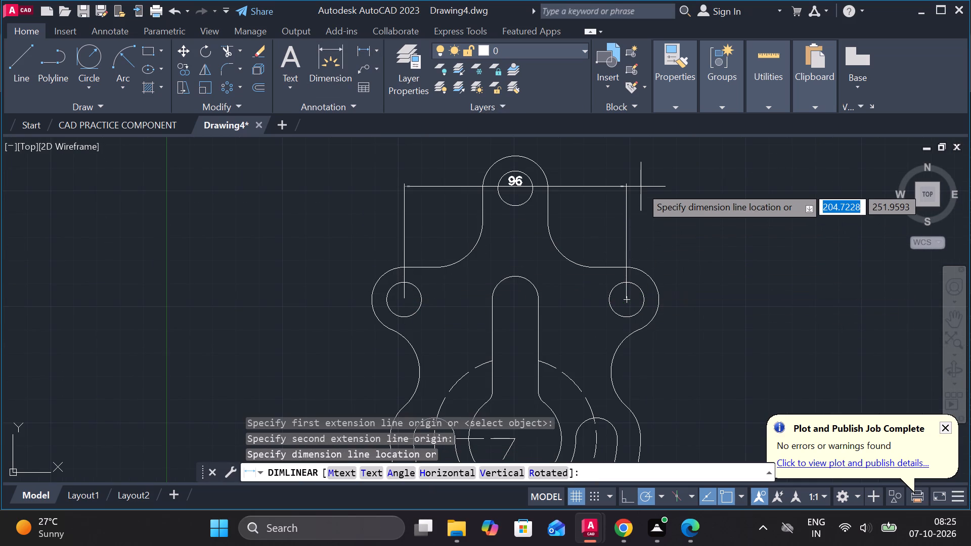
{"action": "middle_click_drag", "start_coordinate": [641, 187], "coordinate": [645, 292]}
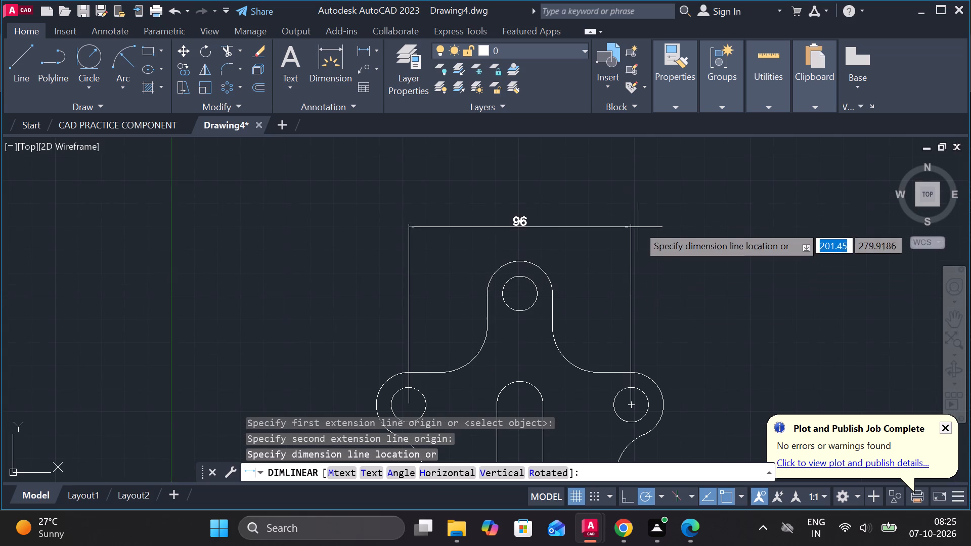
{"action": "left_click", "coordinate": [644, 181]}
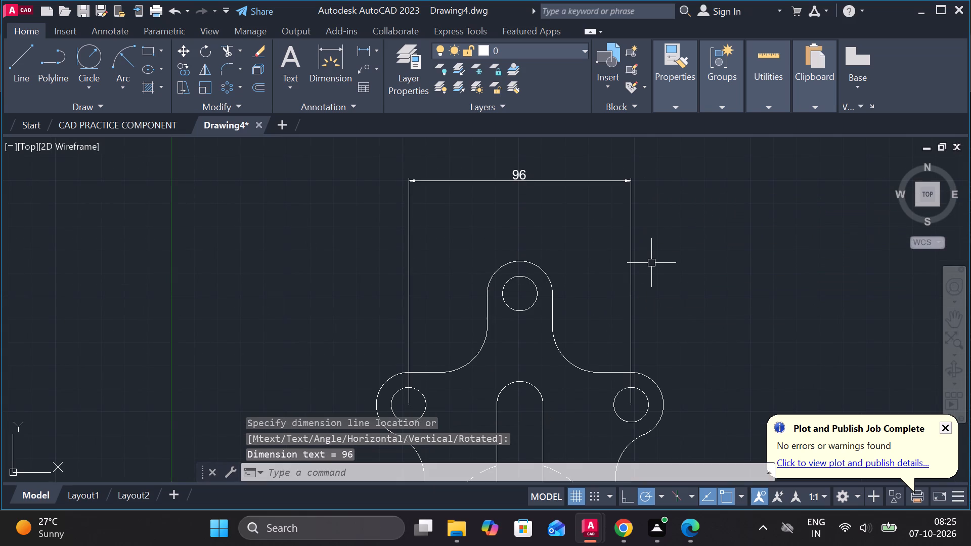
Add a horizontal linear dimension from the top lobe hole's centre to the right lobe hole's extension line, placed below the overall one.
{"action": "key", "text": "space"}
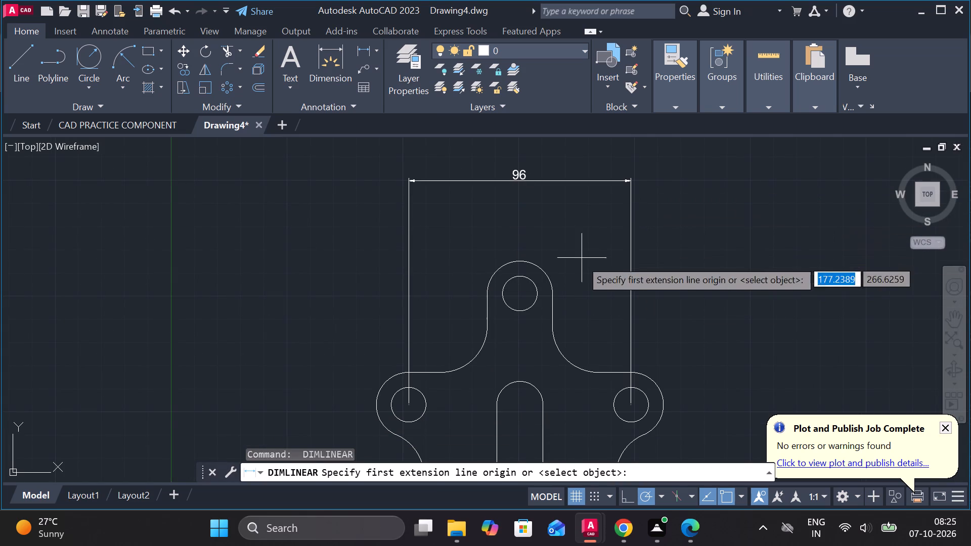
{"action": "left_click", "coordinate": [519, 293]}
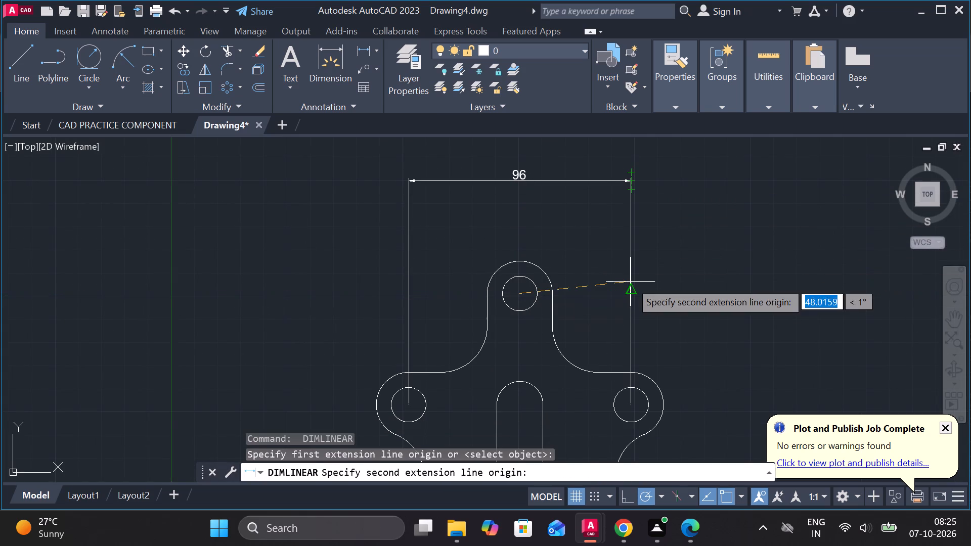
{"action": "left_click", "coordinate": [630, 282]}
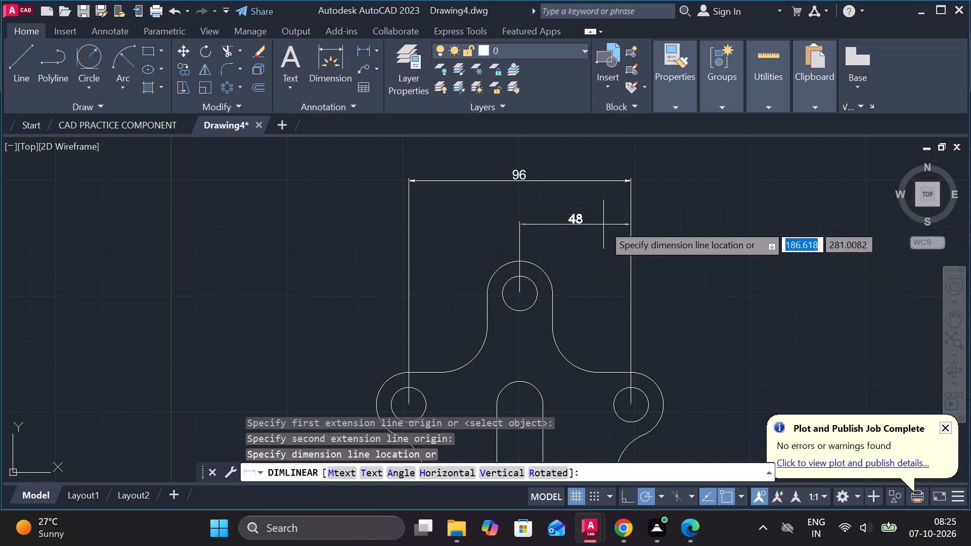
{"action": "left_click", "coordinate": [603, 224]}
Add a vertical linear dimension between the centres of the top and left lobe holes, placed to the left of the part.
{"action": "scroll", "coordinate": [692, 250], "scroll_direction": "down", "scroll_amount": 1}
{"action": "scroll", "coordinate": [708, 305], "scroll_direction": "down", "scroll_amount": 1}
{"action": "middle_click_drag", "start_coordinate": [710, 307], "coordinate": [692, 203]}
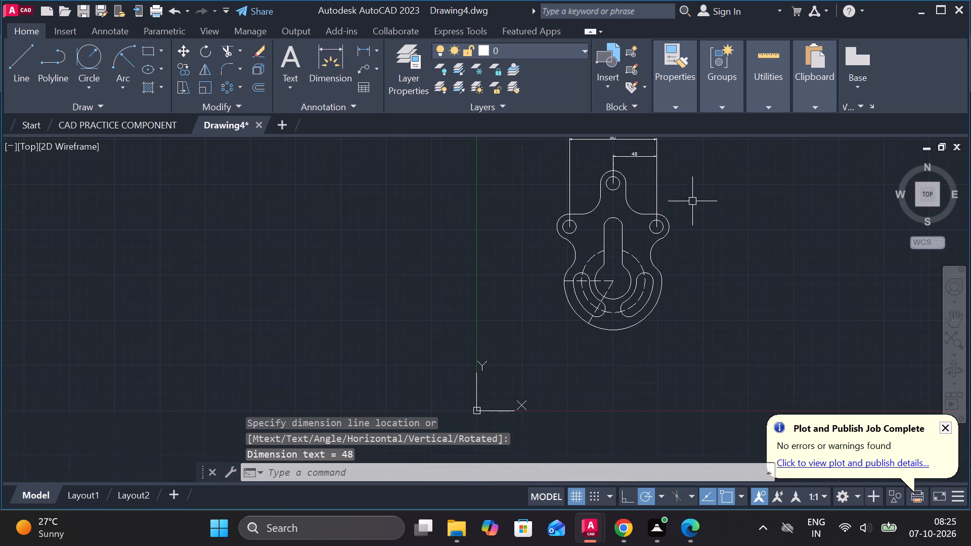
{"action": "scroll", "coordinate": [688, 214], "scroll_direction": "up", "scroll_amount": 1}
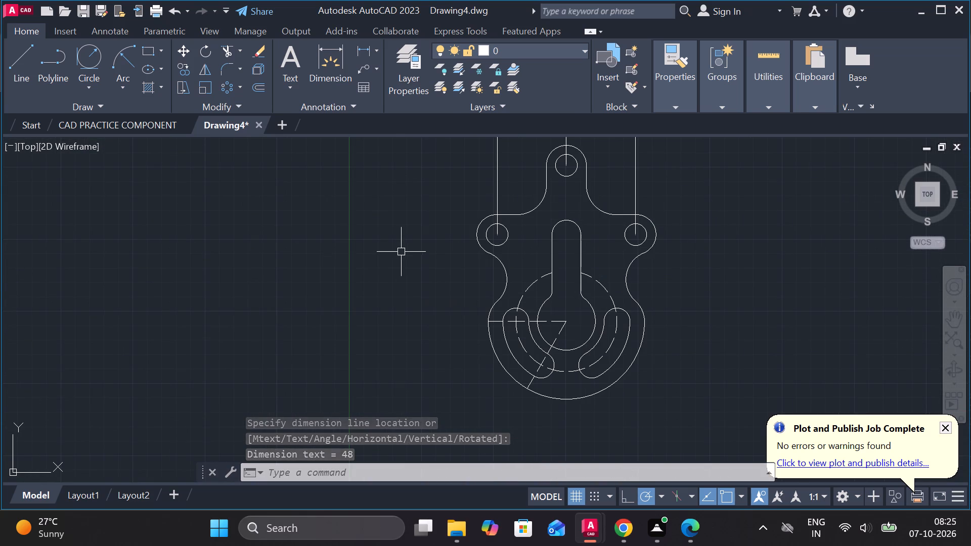
{"action": "key", "text": "space"}
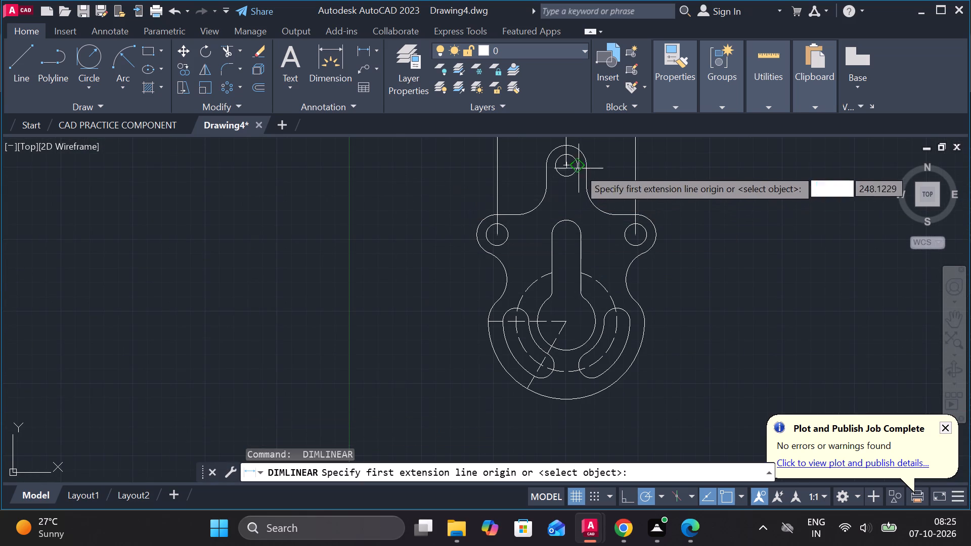
{"action": "left_click", "coordinate": [567, 167]}
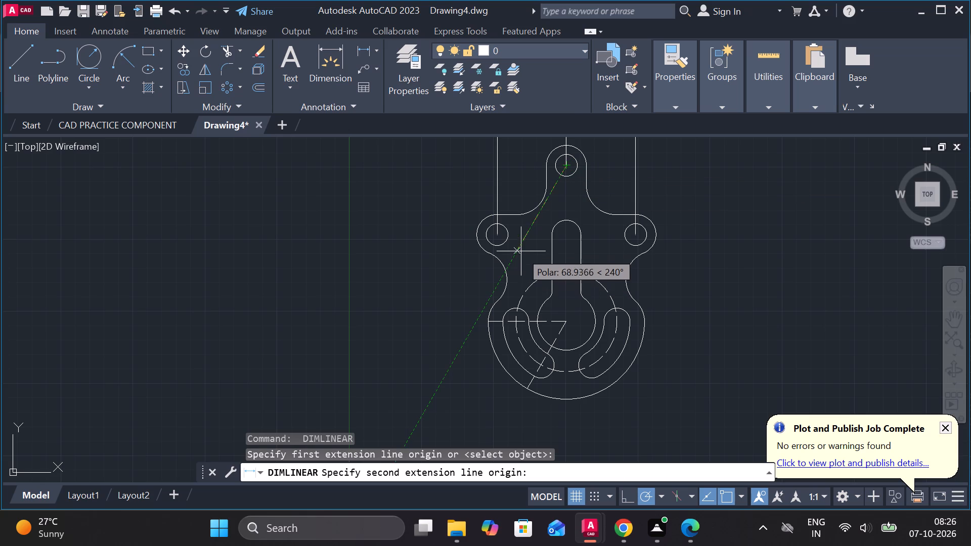
{"action": "left_click", "coordinate": [496, 236]}
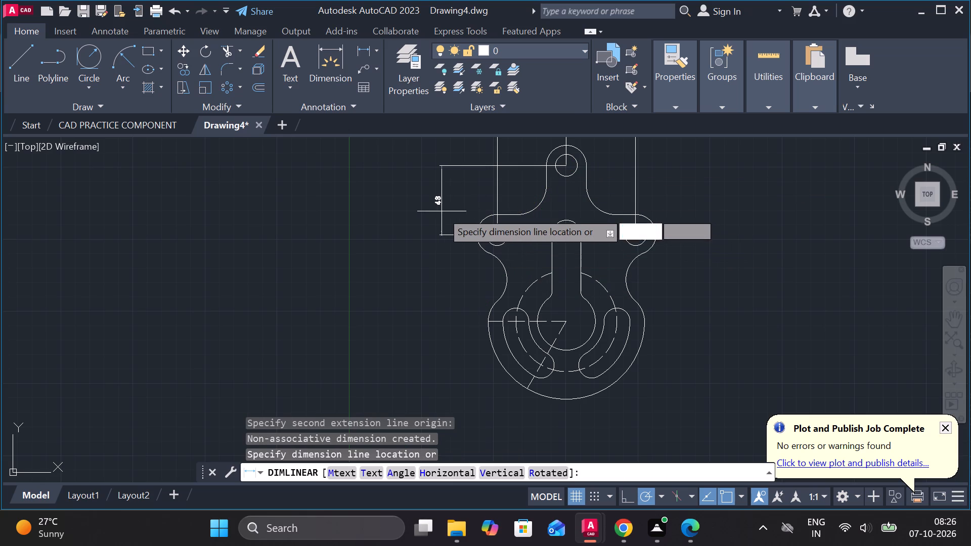
{"action": "left_click", "coordinate": [422, 208]}
Add a vertical linear dimension from the left lobe hole's level to the keyhole centre's horizontal line, in line with the previous vertical dimension.
{"action": "key", "text": "space"}
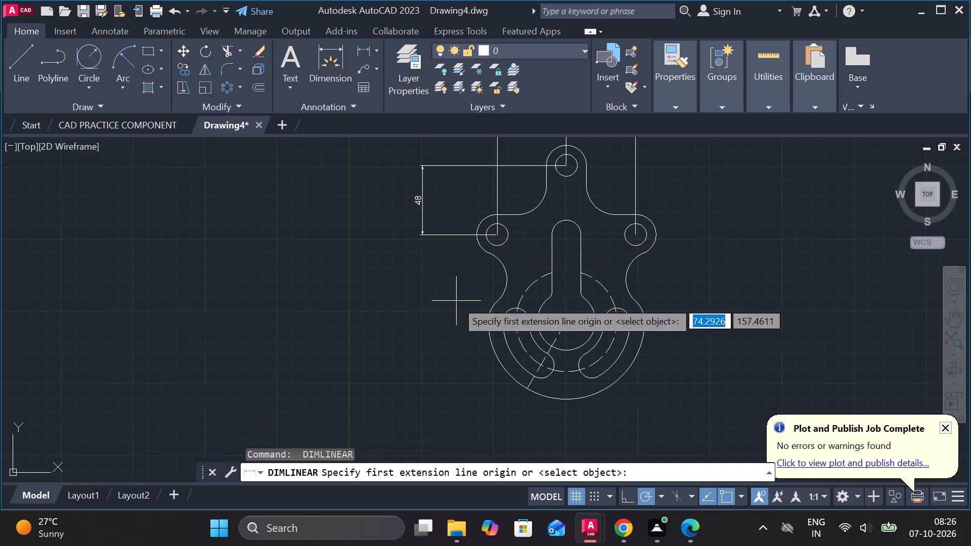
{"action": "left_click", "coordinate": [457, 236]}
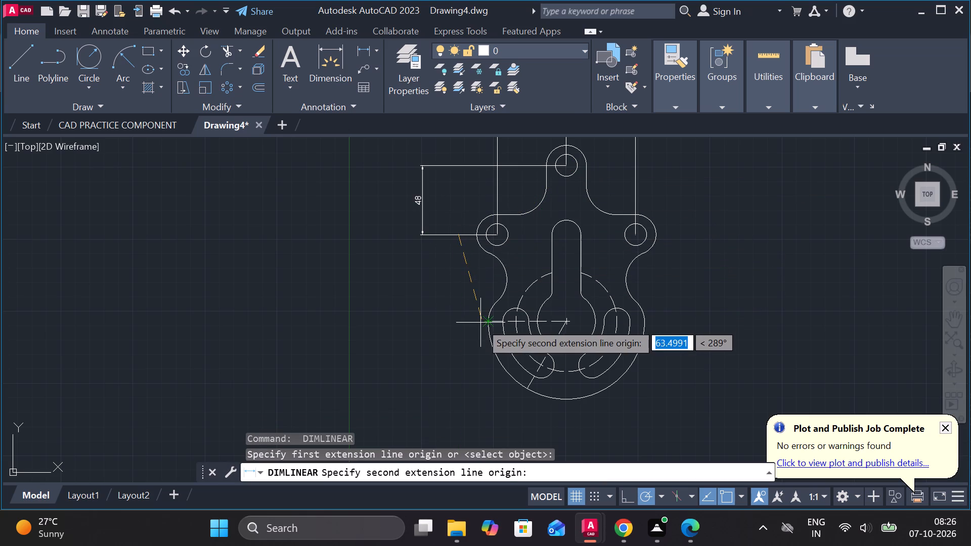
{"action": "left_click", "coordinate": [491, 323]}
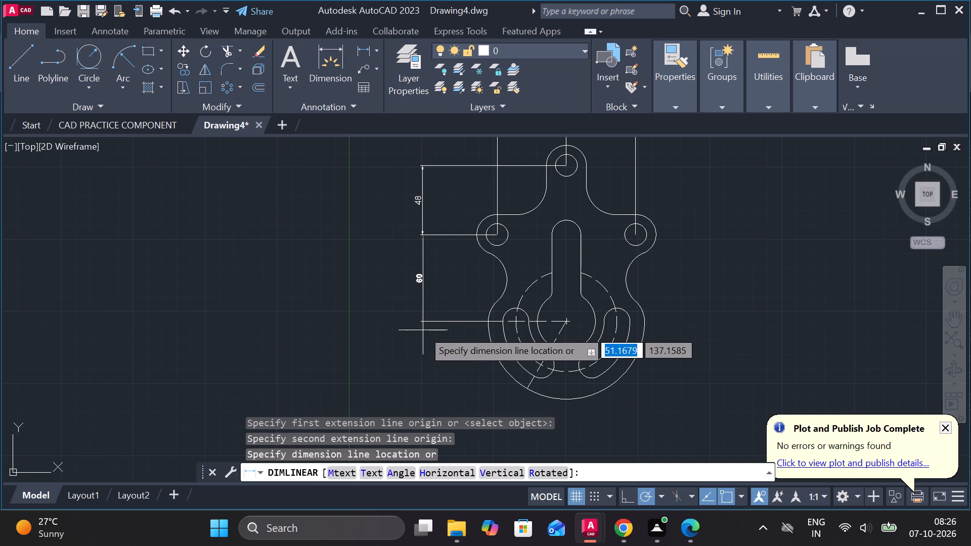
{"action": "left_click", "coordinate": [423, 330]}
Add a radius dimension to the right lobe's outer arc, with its text outside the outline above and right of the lobe.
{"action": "scroll", "coordinate": [474, 317], "scroll_direction": "up", "scroll_amount": 1}
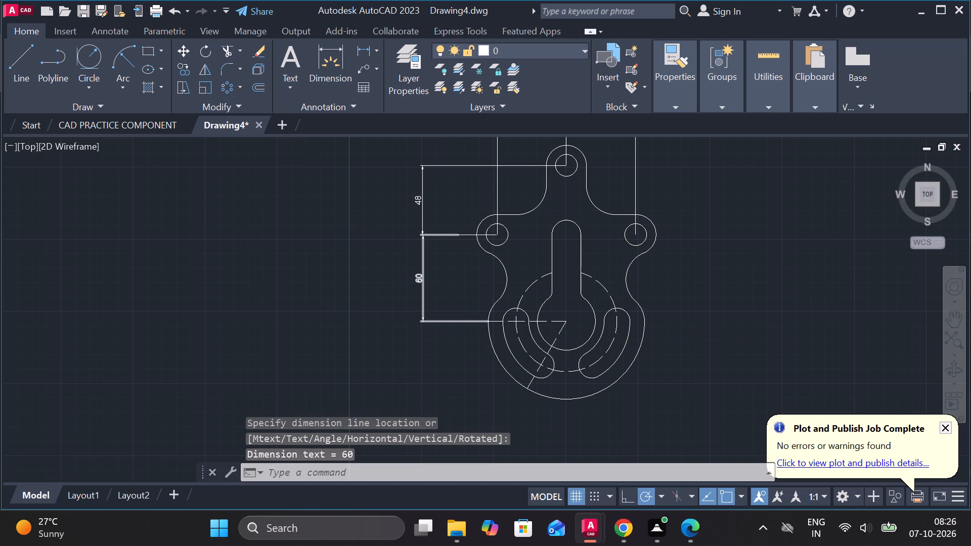
{"action": "scroll", "coordinate": [474, 317], "scroll_direction": "down", "scroll_amount": 2}
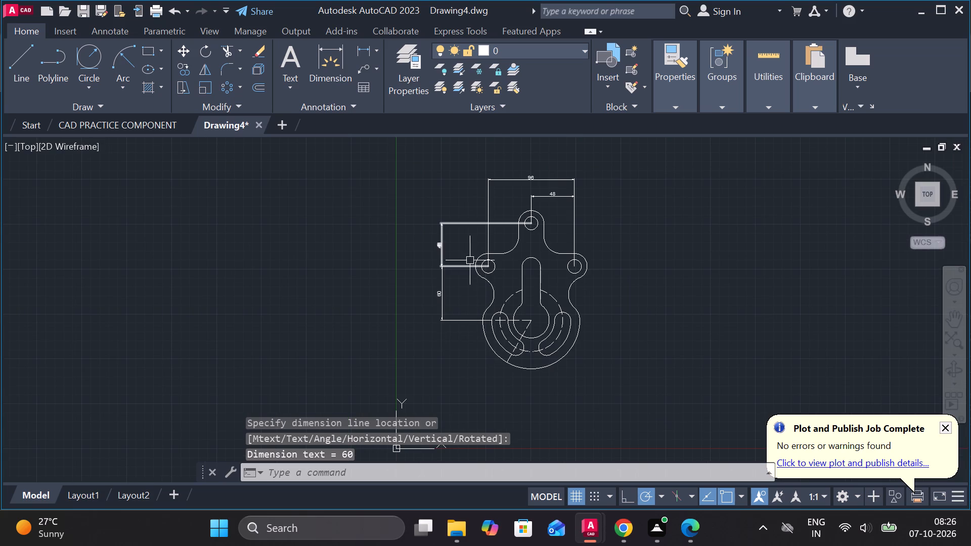
{"action": "scroll", "coordinate": [619, 278], "scroll_direction": "up", "scroll_amount": 1}
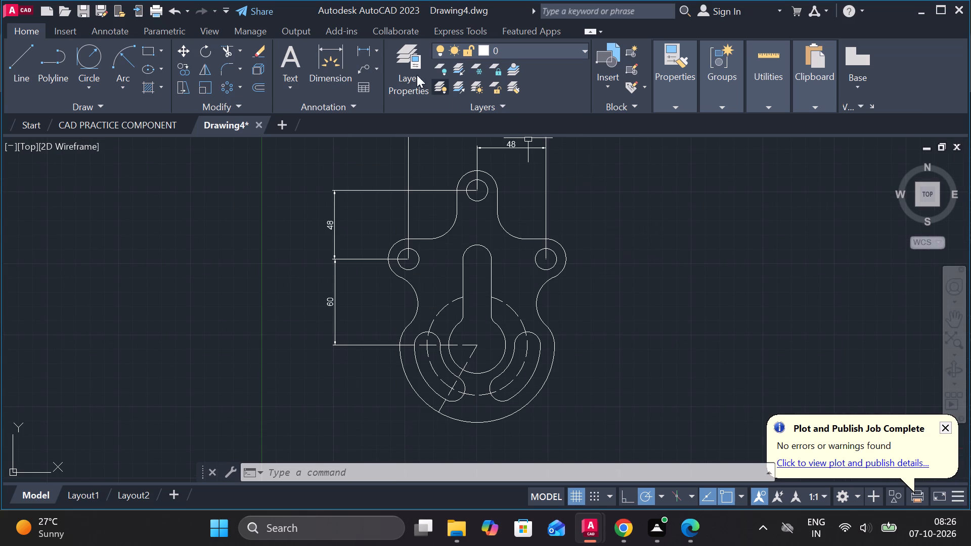
{"action": "left_click", "coordinate": [382, 55]}
{"action": "left_click", "coordinate": [380, 53]}
{"action": "left_click", "coordinate": [400, 206]}
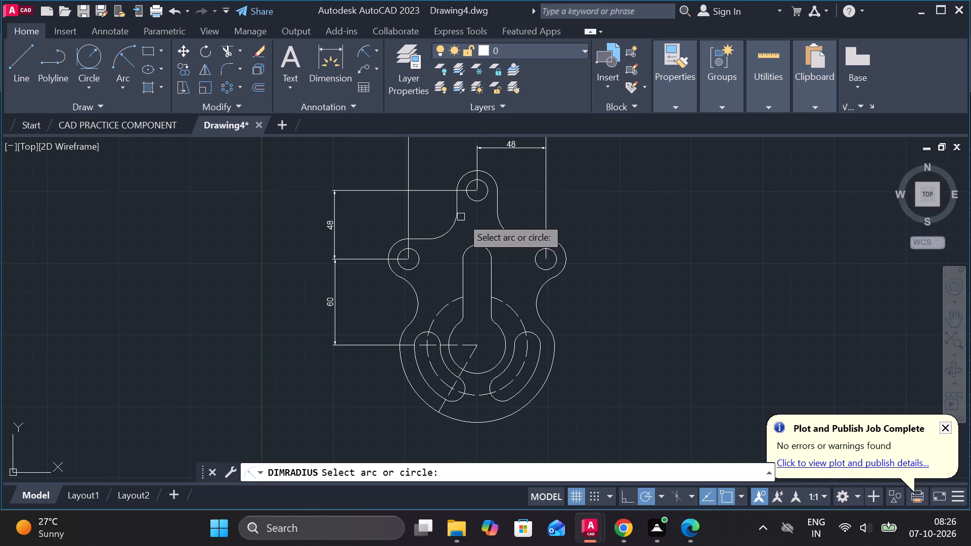
{"action": "scroll", "coordinate": [462, 217], "scroll_direction": "up", "scroll_amount": 1}
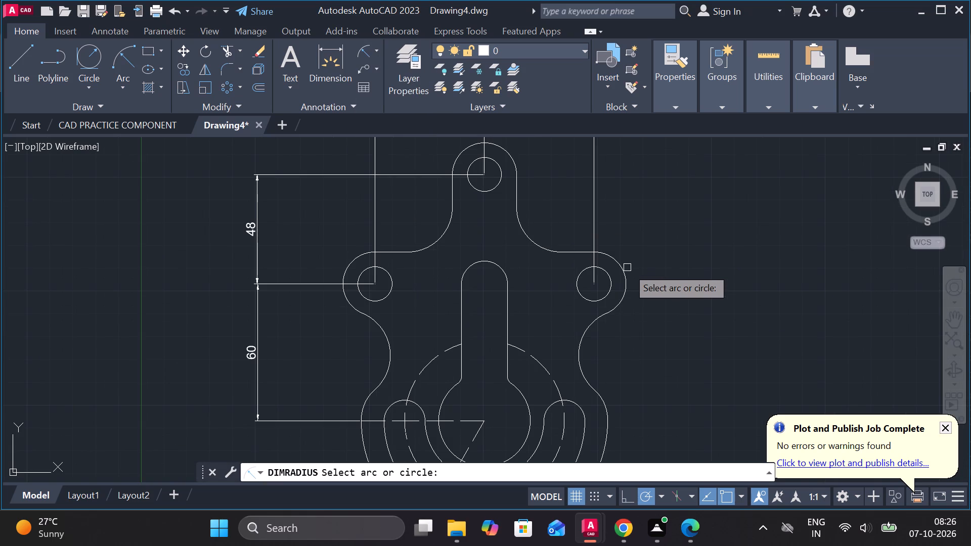
{"action": "left_click", "coordinate": [627, 267]}
{"action": "left_click", "coordinate": [622, 273]}
{"action": "left_click", "coordinate": [654, 225]}
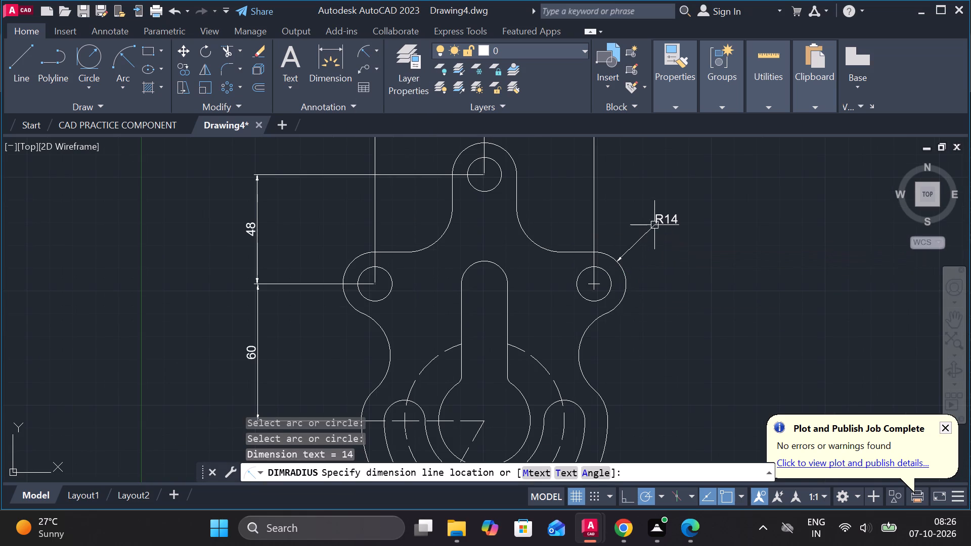
Add a radius dimension to the concave outline arc below the right lobe, with its text just outside the outline.
{"action": "middle_click_drag", "start_coordinate": [661, 304], "coordinate": [649, 252]}
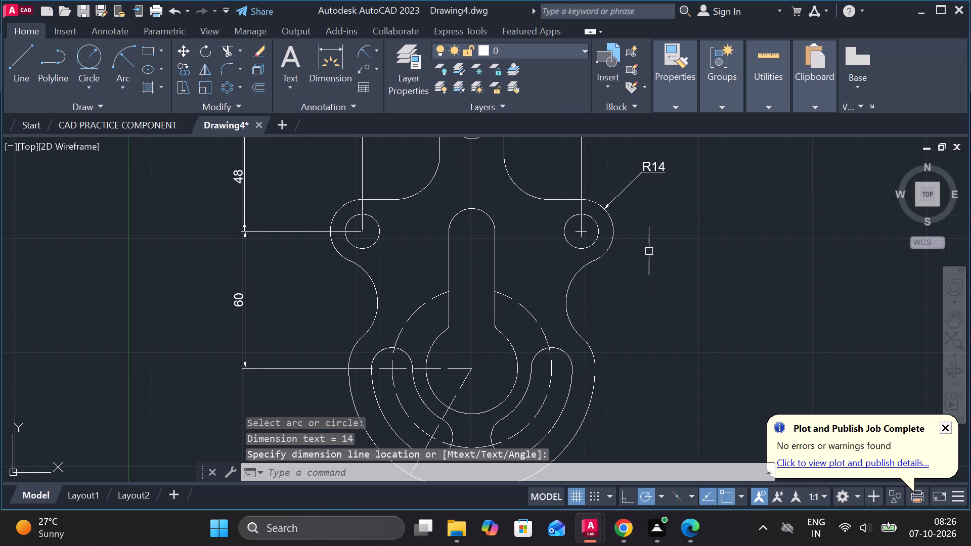
{"action": "key", "text": "space"}
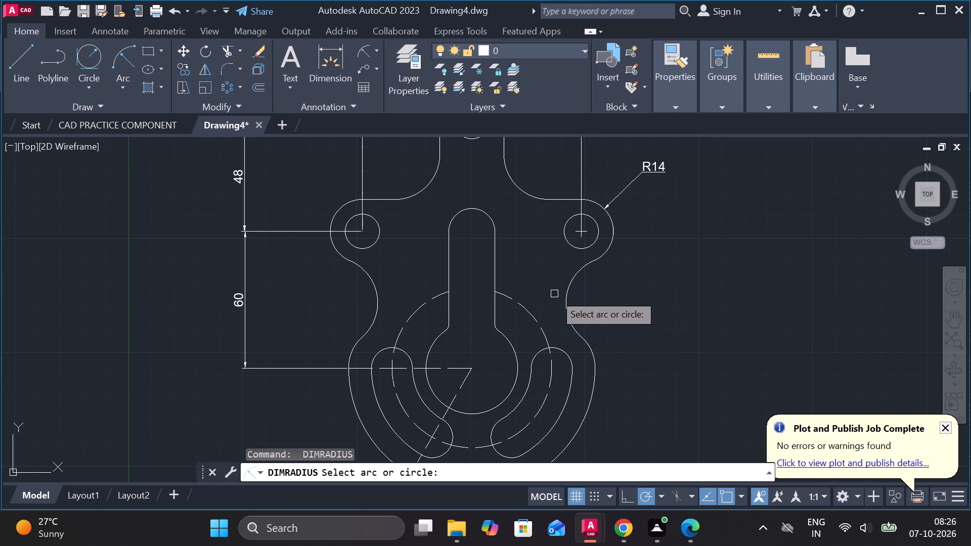
{"action": "left_click", "coordinate": [575, 283]}
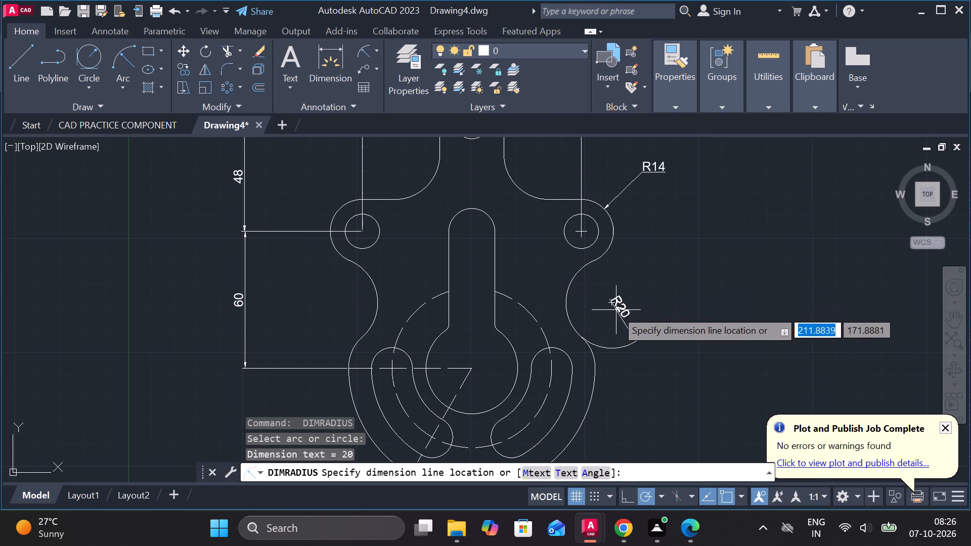
{"action": "left_click", "coordinate": [594, 295]}
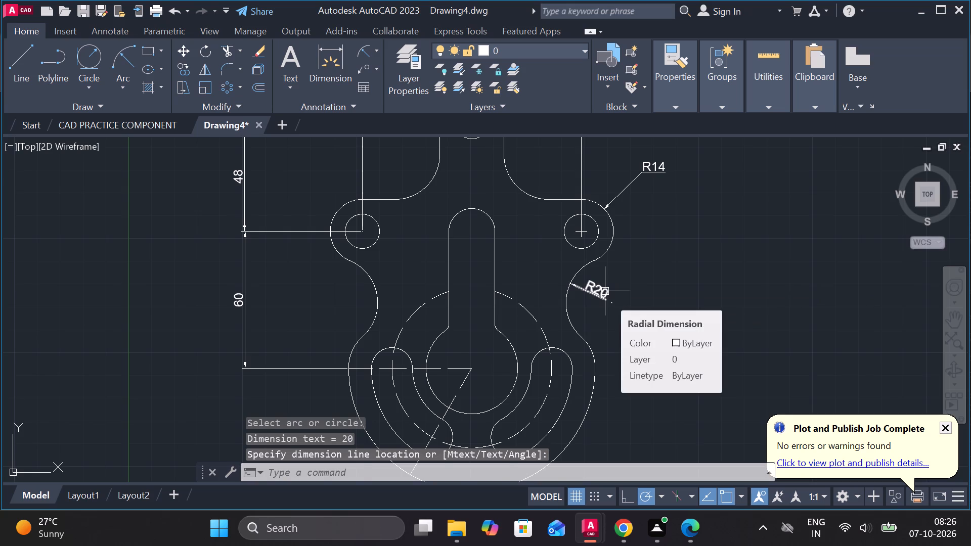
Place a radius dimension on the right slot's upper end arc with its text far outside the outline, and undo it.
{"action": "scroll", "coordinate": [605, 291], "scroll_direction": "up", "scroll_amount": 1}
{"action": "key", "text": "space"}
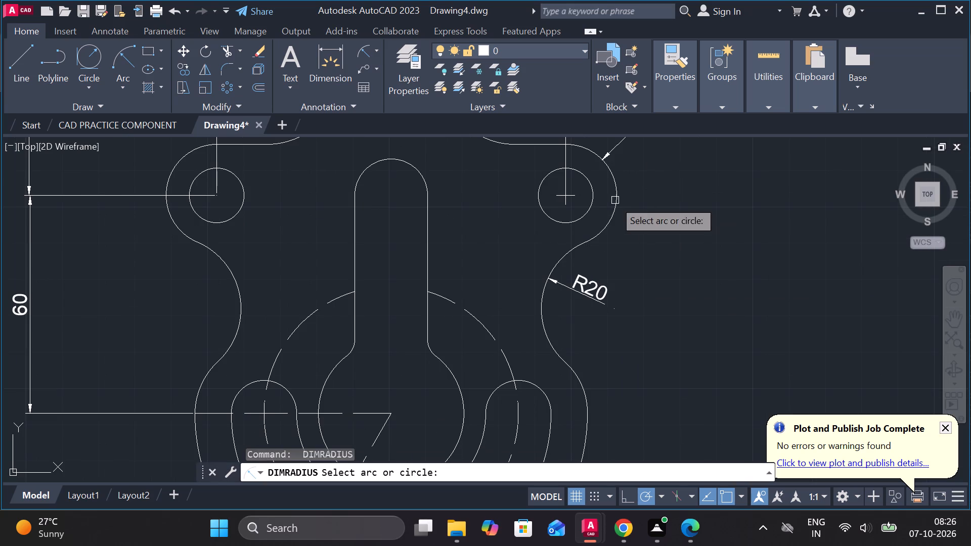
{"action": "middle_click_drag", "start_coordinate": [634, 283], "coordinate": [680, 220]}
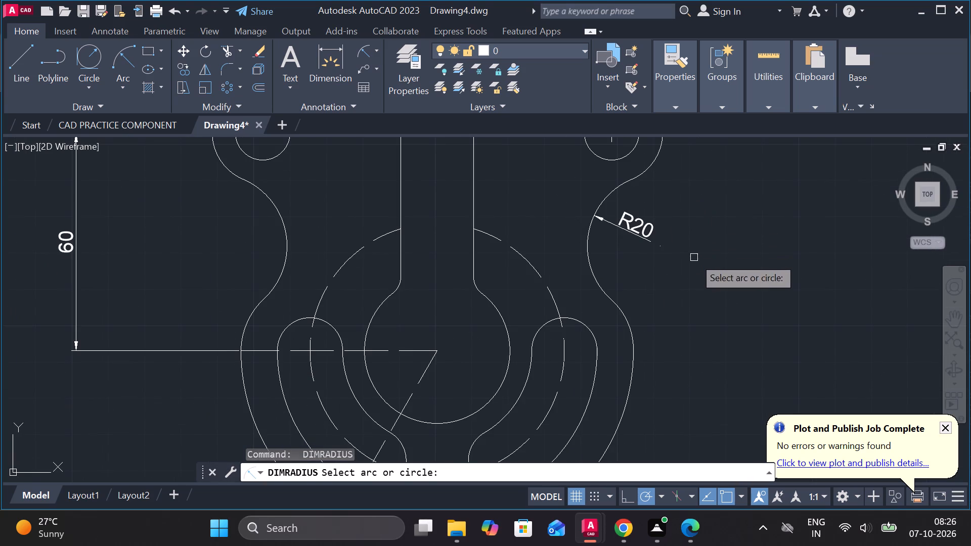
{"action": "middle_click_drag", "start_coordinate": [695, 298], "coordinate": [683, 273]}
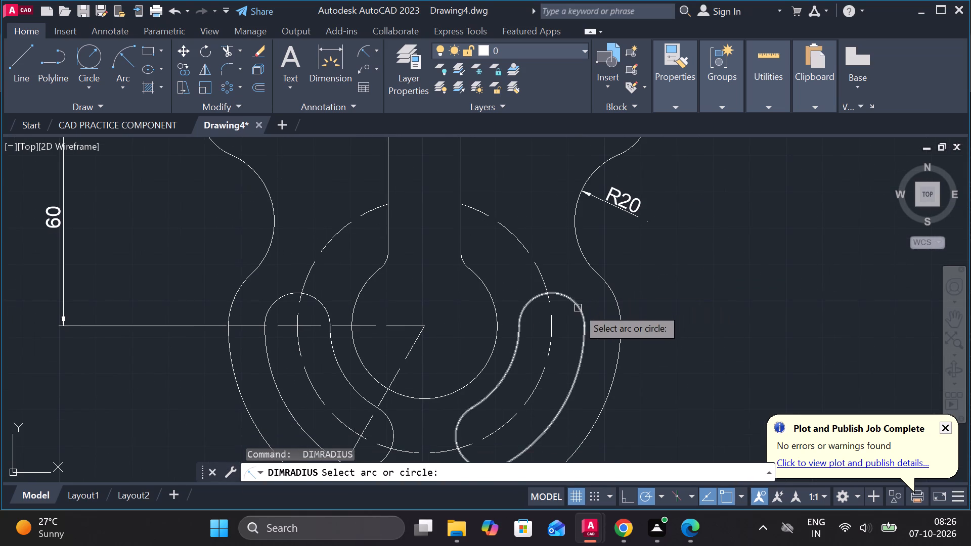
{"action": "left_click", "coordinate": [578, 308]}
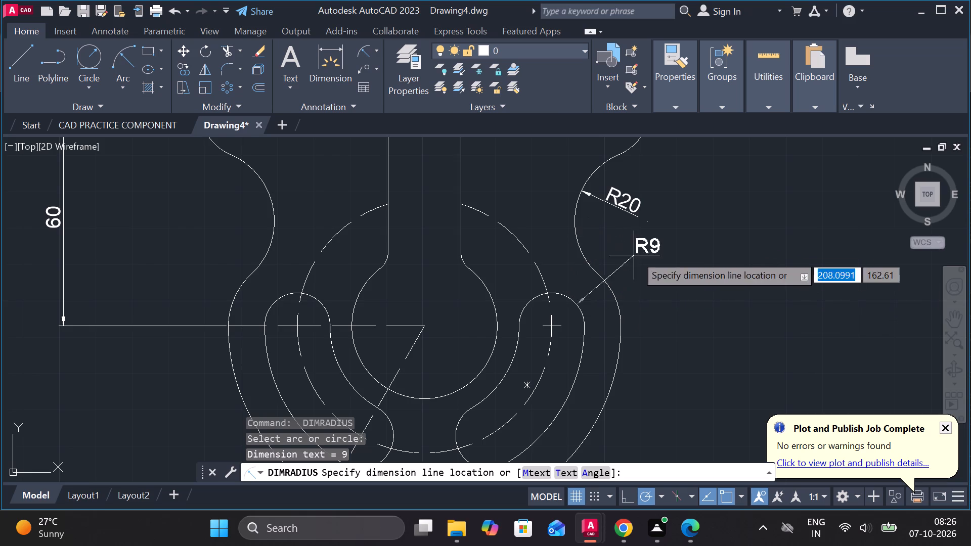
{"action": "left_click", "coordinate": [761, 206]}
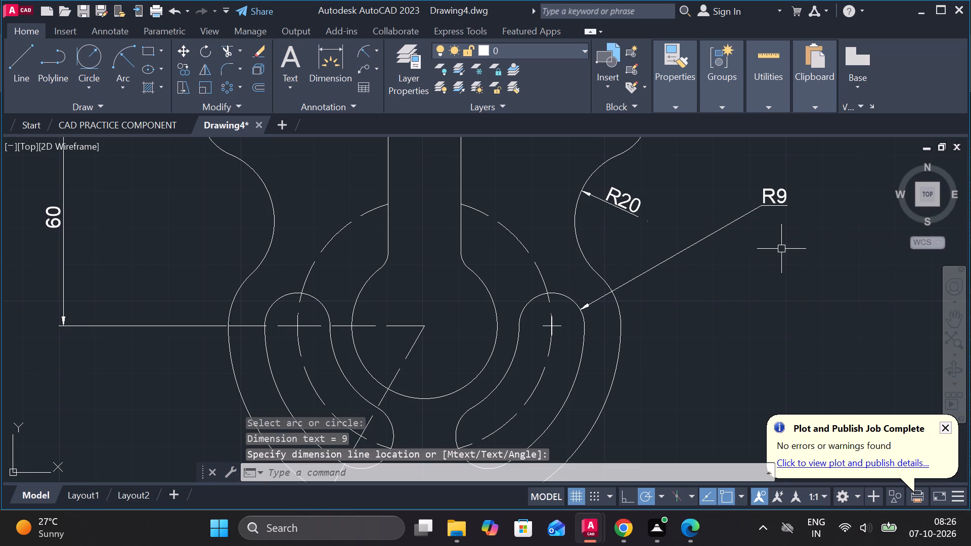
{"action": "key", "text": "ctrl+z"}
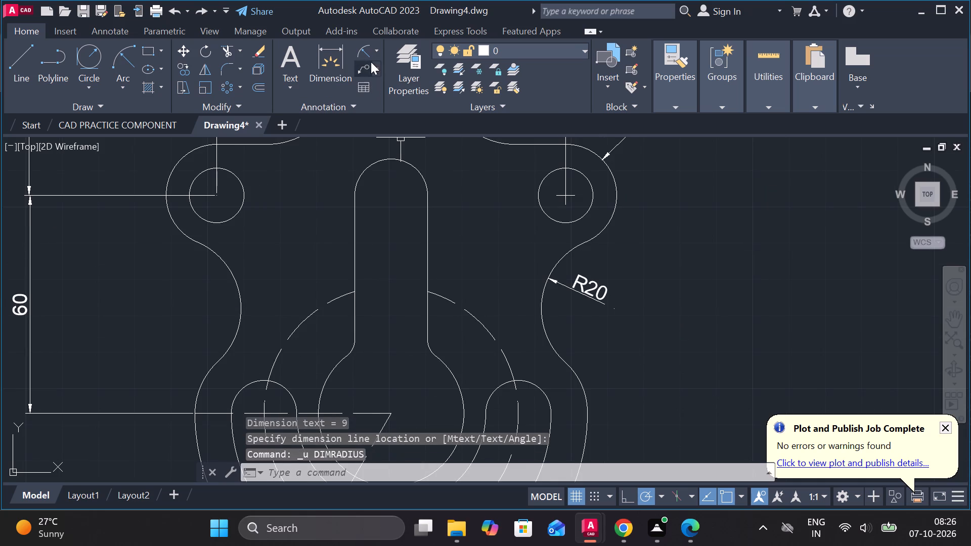
Add a radius dimension to the right slot's upper end arc, with its text a short distance outside the outline.
{"action": "left_click", "coordinate": [368, 52]}
{"action": "left_click", "coordinate": [545, 392]}
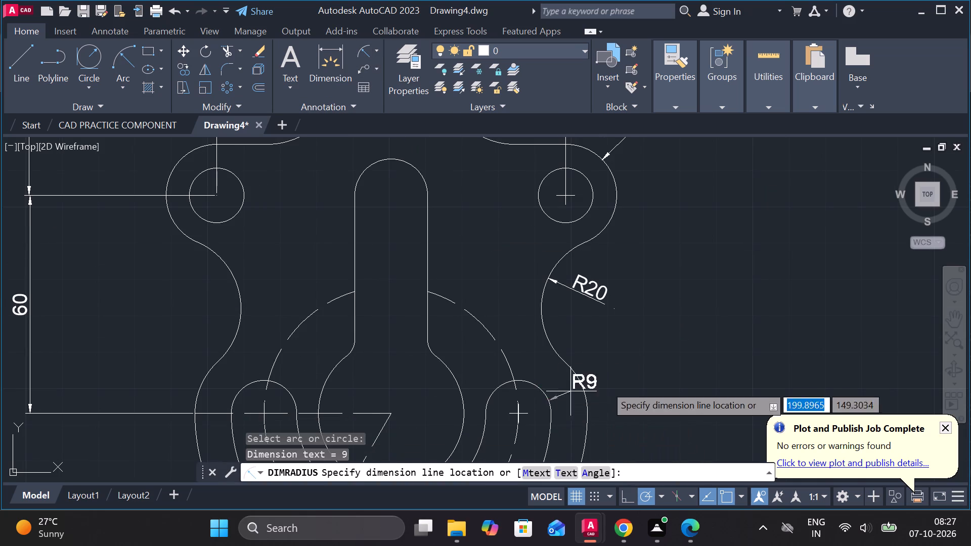
{"action": "left_click", "coordinate": [638, 356]}
Append -4X to the text of the right slot's end radius dimension so it reads R9-4X.
{"action": "middle_click_drag", "start_coordinate": [668, 369], "coordinate": [675, 345]}
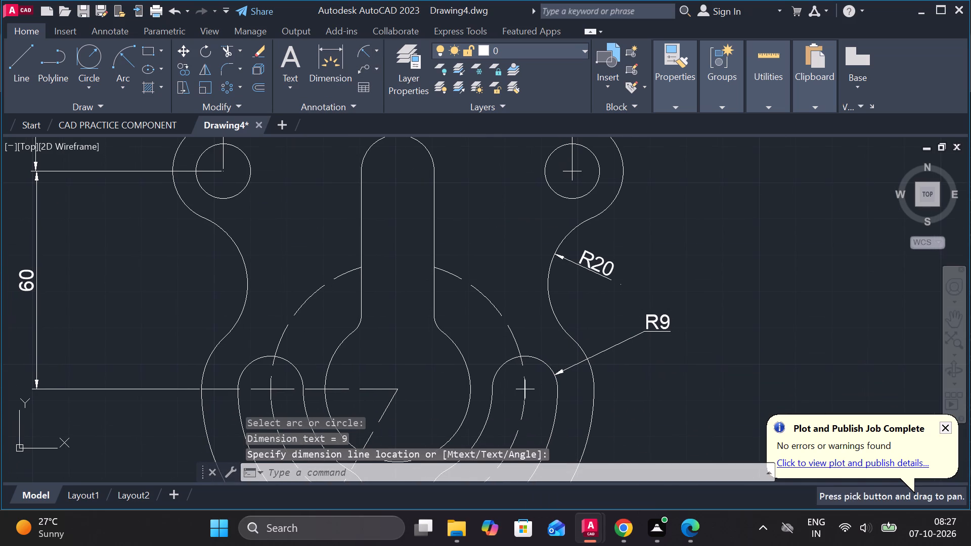
{"action": "middle_click_drag", "start_coordinate": [661, 392], "coordinate": [678, 371]}
{"action": "double_click", "coordinate": [673, 301]}
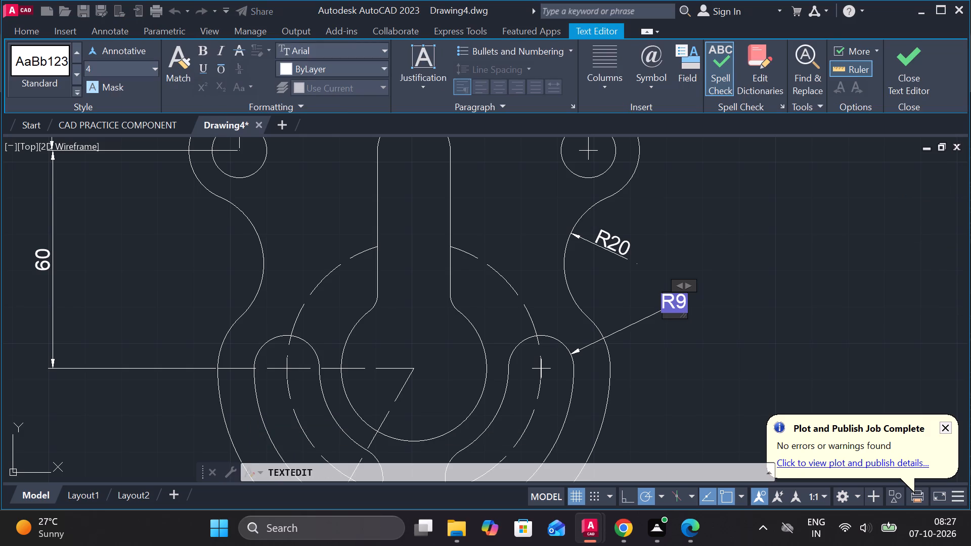
{"action": "key", "text": "Right"}
{"action": "key", "text": "minus"}
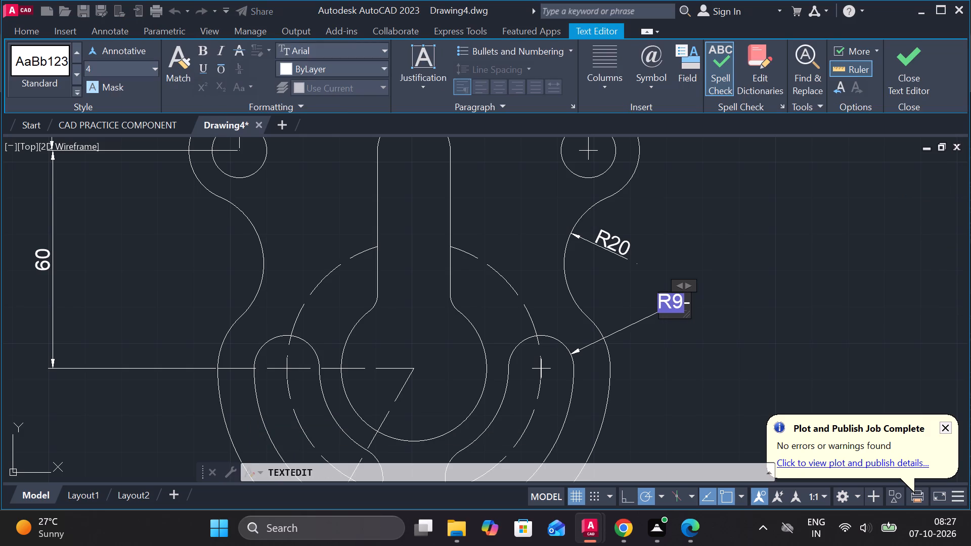
{"action": "type", "text": "4X"}
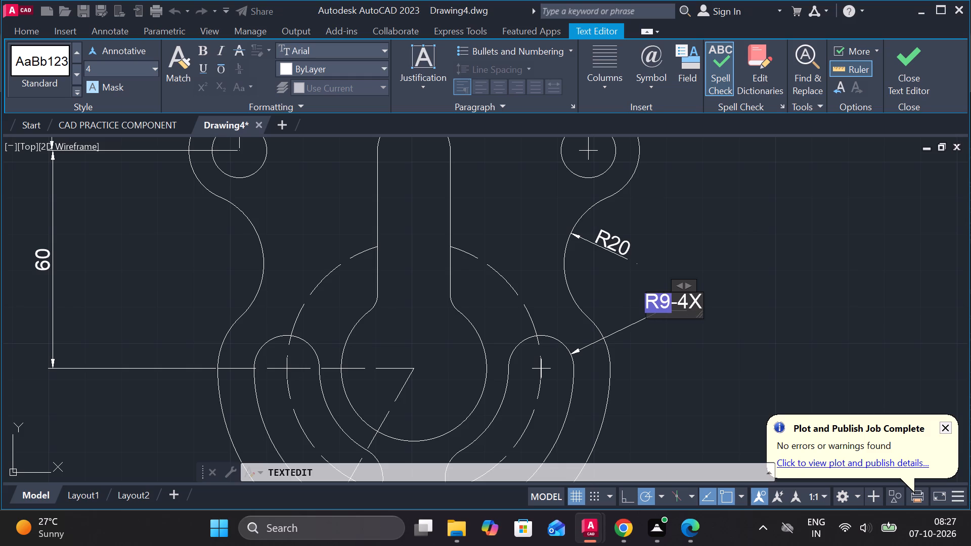
{"action": "left_click", "coordinate": [905, 61]}
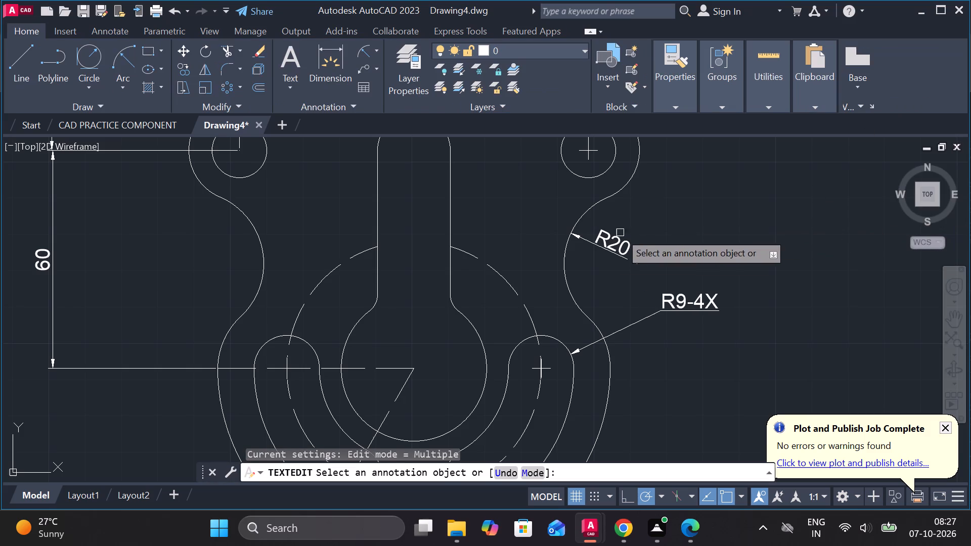
Append -20X to the text of the R20 dimension on the concave outline arc below the right lobe.
{"action": "double_click", "coordinate": [604, 244]}
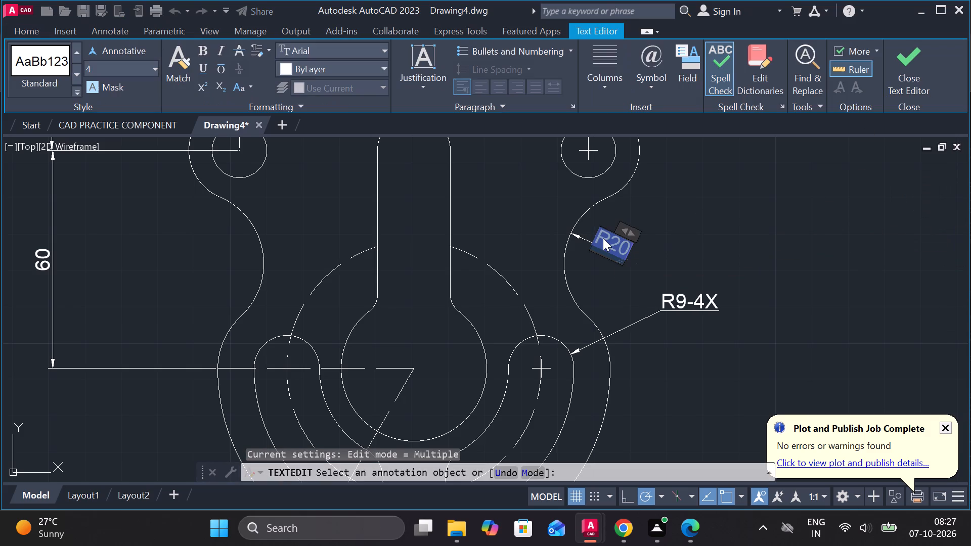
{"action": "key", "text": "Right"}
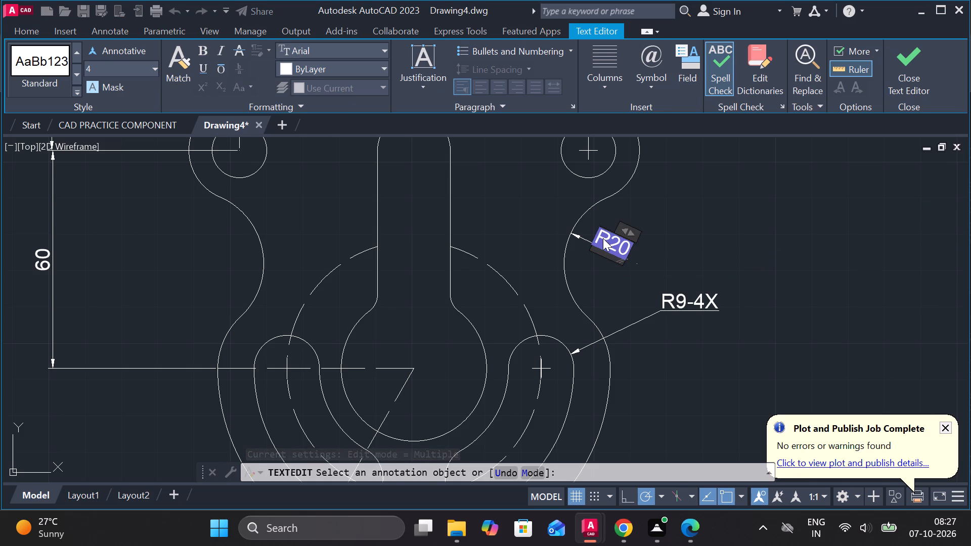
{"action": "key", "text": "minus"}
{"action": "type", "text": "20X"}
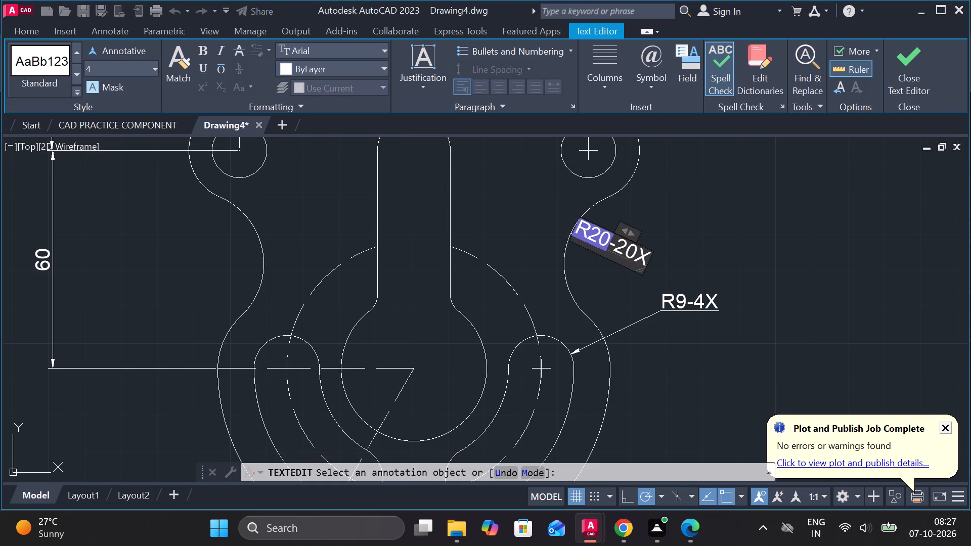
{"action": "left_click", "coordinate": [920, 67]}
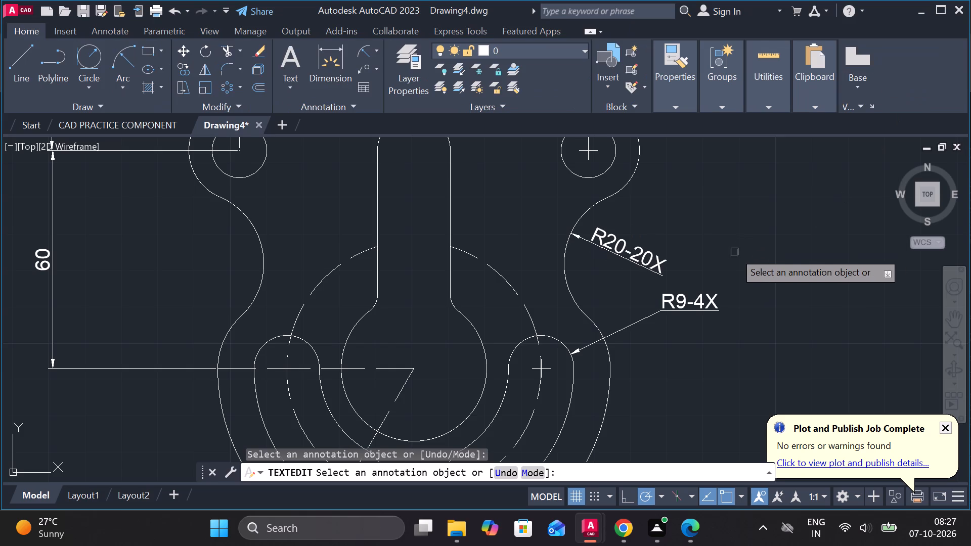
Add a radius dimension to the keyhole's right fillet, with its text just above and to the right of the fillet.
{"action": "scroll", "coordinate": [734, 252], "scroll_direction": "down", "scroll_amount": 2}
{"action": "scroll", "coordinate": [715, 276], "scroll_direction": "up", "scroll_amount": 2}
{"action": "scroll", "coordinate": [715, 276], "scroll_direction": "down", "scroll_amount": 1}
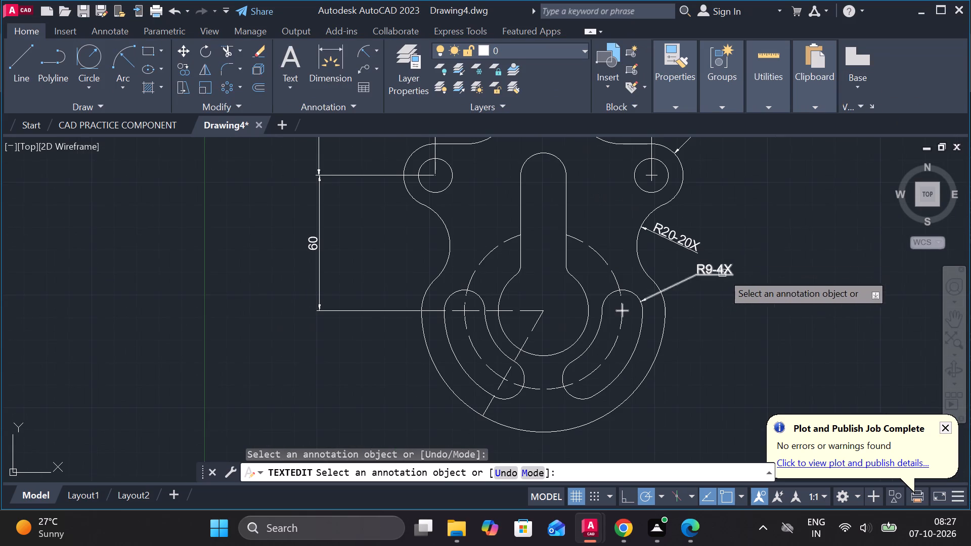
{"action": "middle_click_drag", "start_coordinate": [745, 218], "coordinate": [723, 325]}
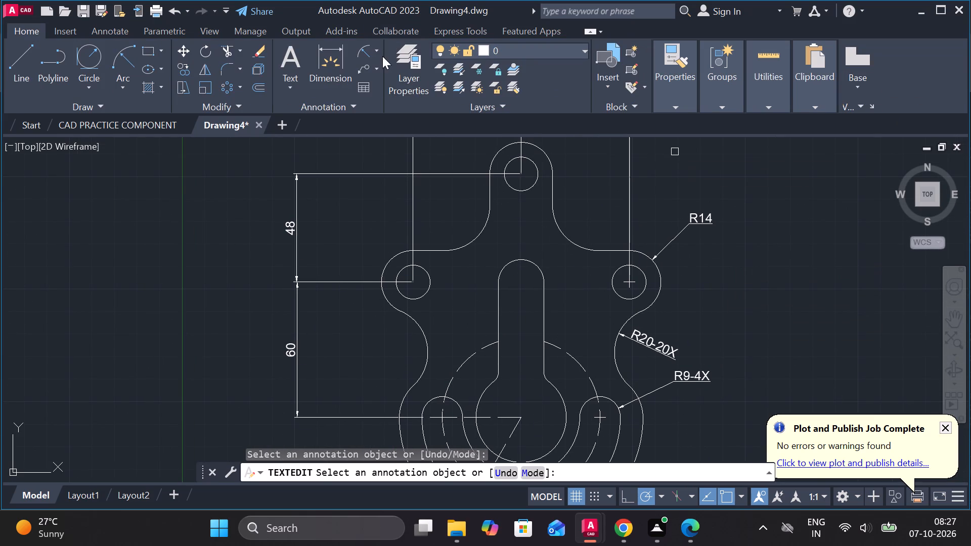
{"action": "middle_click_drag", "start_coordinate": [375, 224], "coordinate": [453, 129]}
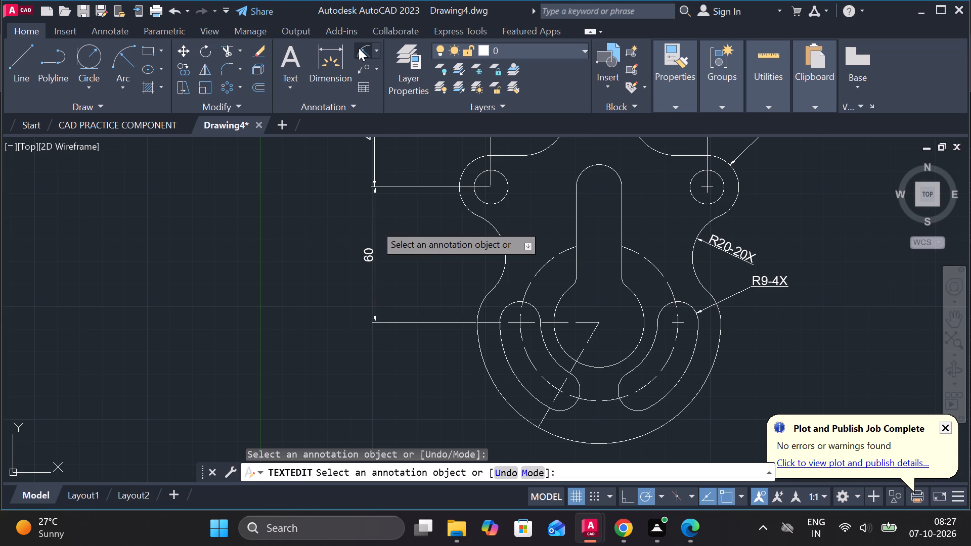
{"action": "left_click", "coordinate": [359, 48]}
{"action": "middle_click_drag", "start_coordinate": [470, 371], "coordinate": [378, 304]}
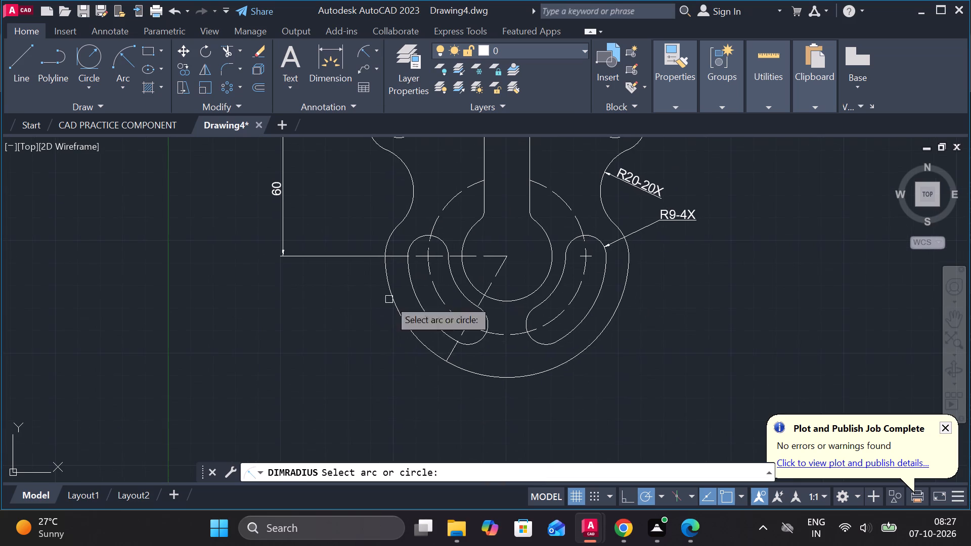
{"action": "left_click", "coordinate": [527, 215]}
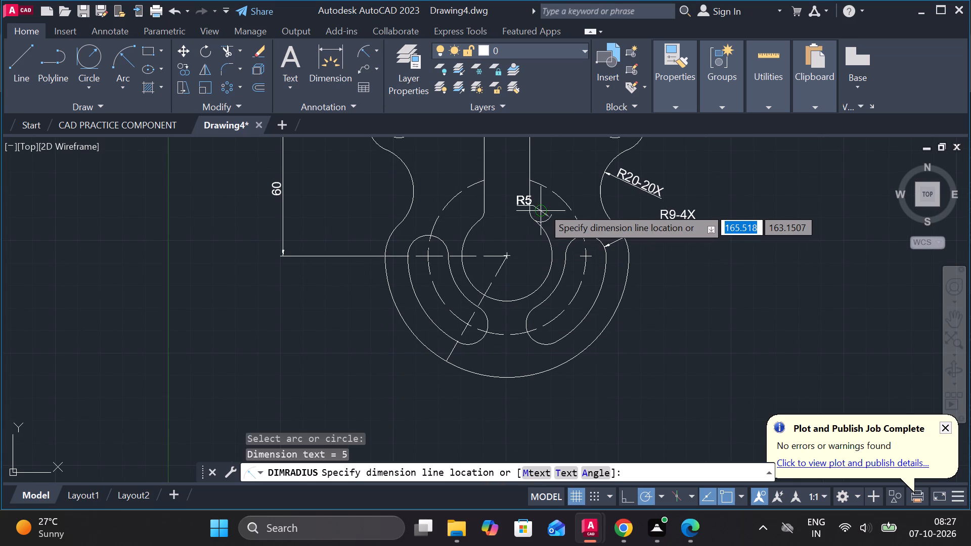
{"action": "scroll", "coordinate": [543, 207], "scroll_direction": "up", "scroll_amount": 1}
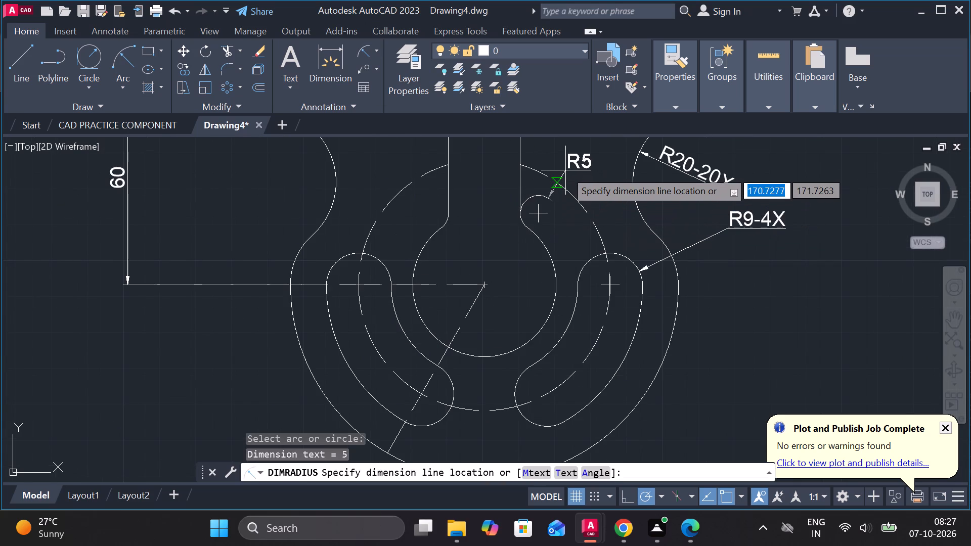
{"action": "left_click", "coordinate": [565, 170]}
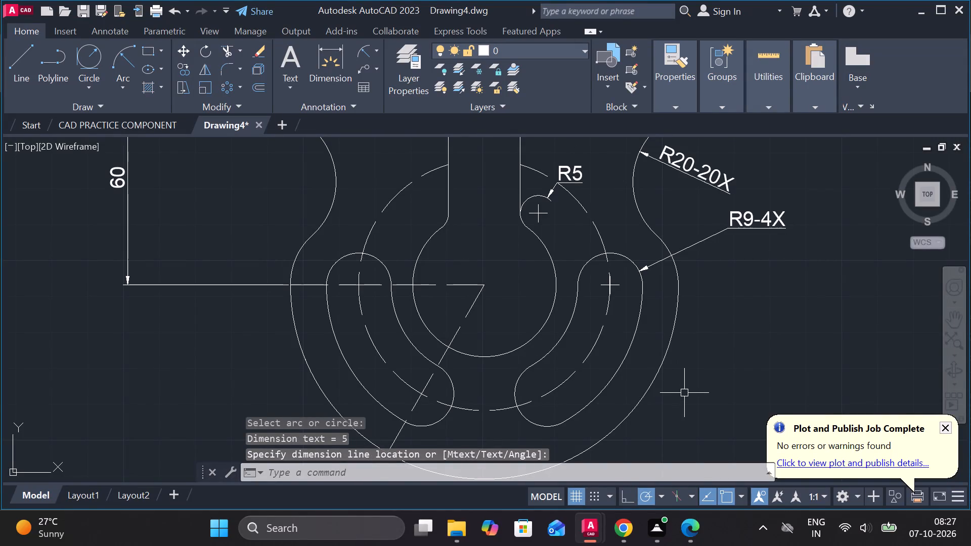
Add a radius dimension to the large bottom outline arc, with its text just outside the outline at lower right.
{"action": "key", "text": "space"}
{"action": "middle_click_drag", "start_coordinate": [690, 395], "coordinate": [653, 332]}
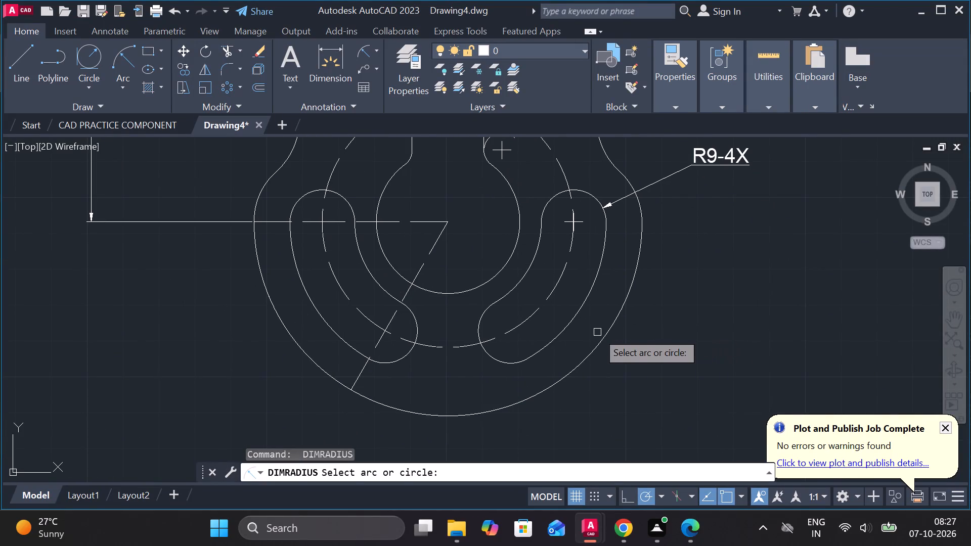
{"action": "left_click", "coordinate": [604, 339]}
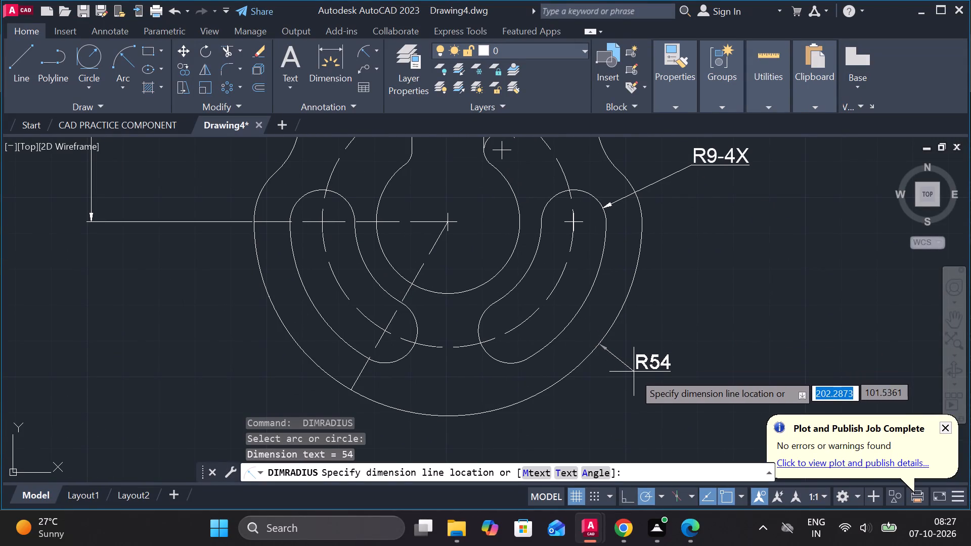
{"action": "left_click", "coordinate": [634, 375]}
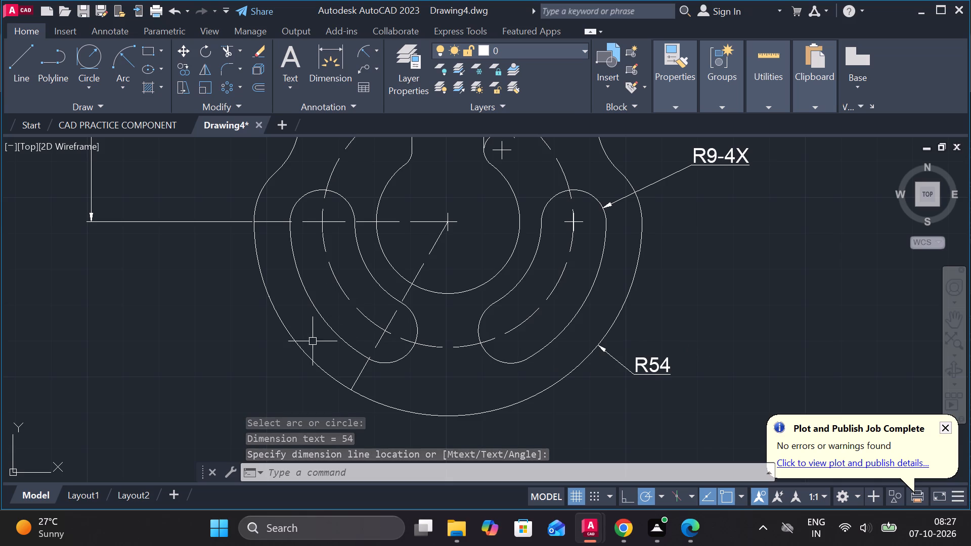
Add a radius dimension to the left slot's upper end arc, with its text outside the outline at upper left.
{"action": "middle_click_drag", "start_coordinate": [323, 343], "coordinate": [455, 393]}
{"action": "key", "text": "space"}
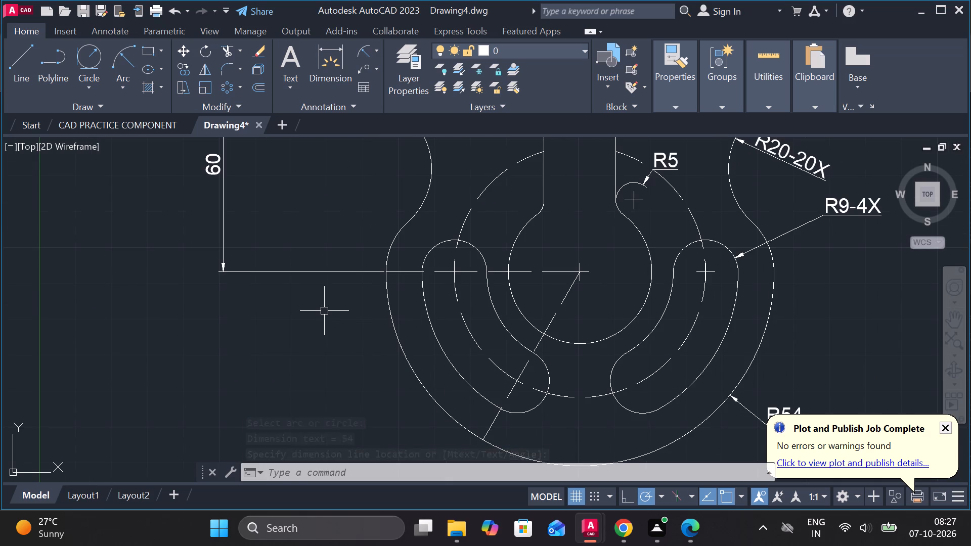
{"action": "left_click", "coordinate": [435, 250]}
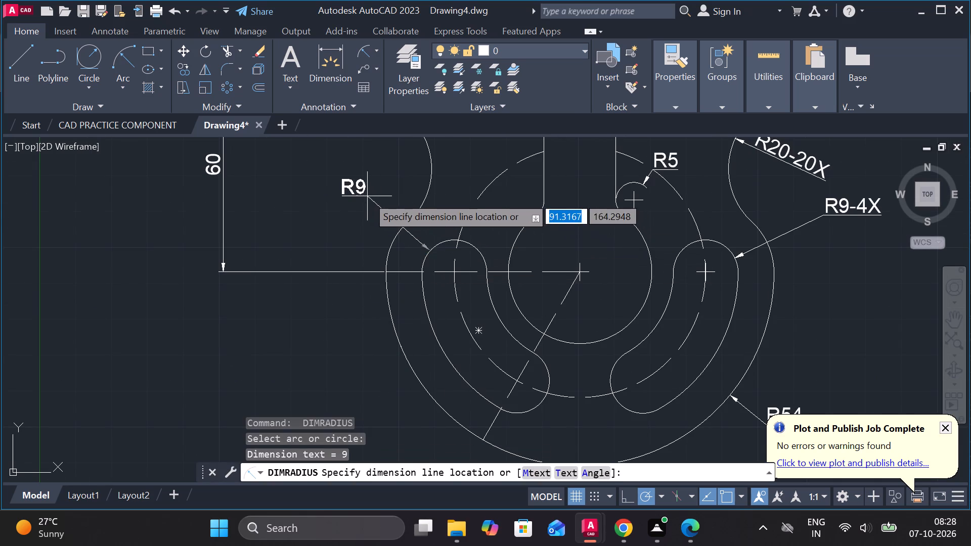
{"action": "left_click", "coordinate": [367, 196]}
Add a radius dimension to the dashed slot centreline circle, with its text above and to the left of the arc.
{"action": "middle_click_drag", "start_coordinate": [313, 296], "coordinate": [335, 413]}
{"action": "key", "text": "space"}
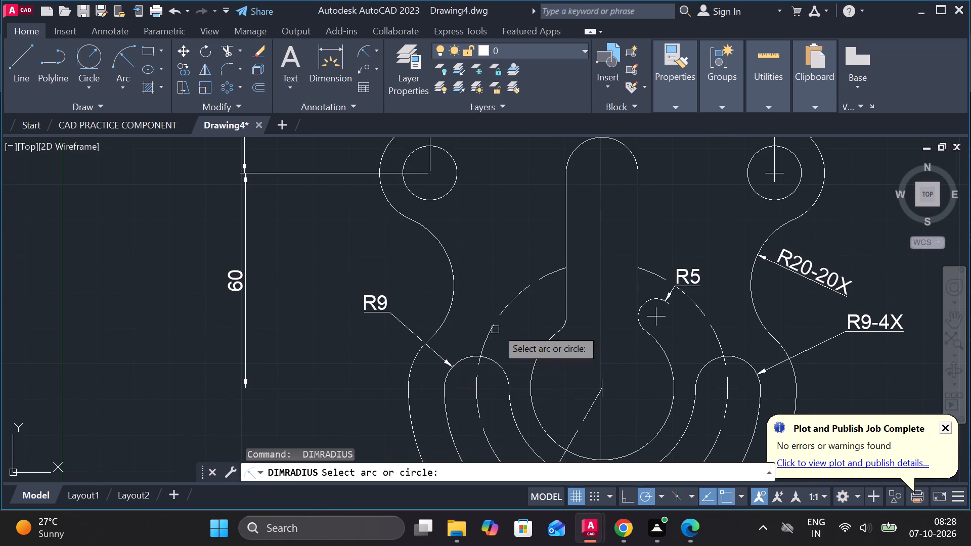
{"action": "left_click", "coordinate": [506, 301]}
{"action": "left_click", "coordinate": [495, 248]}
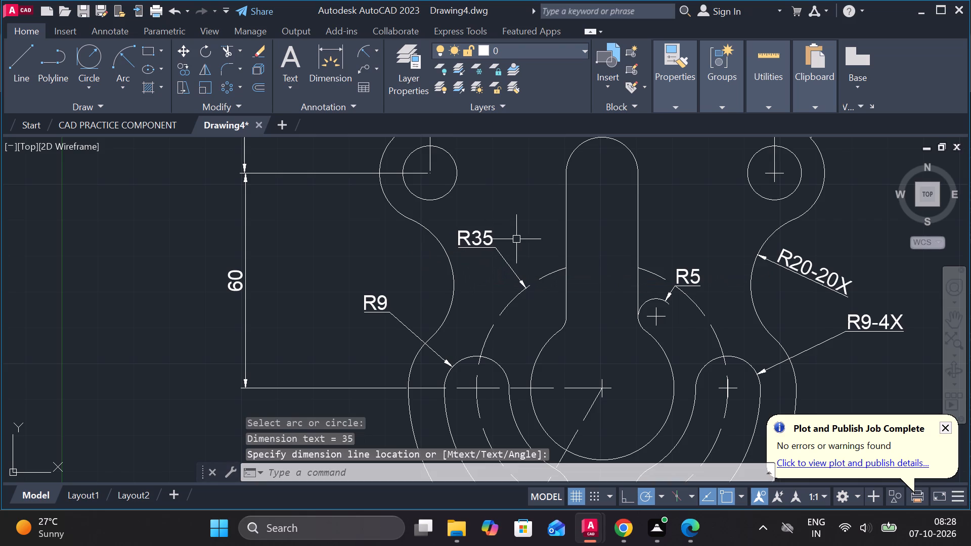
Add a radius dimension to the left lobe's outer arc, with its text outside the outline at upper left.
{"action": "middle_click_drag", "start_coordinate": [520, 239], "coordinate": [508, 327]}
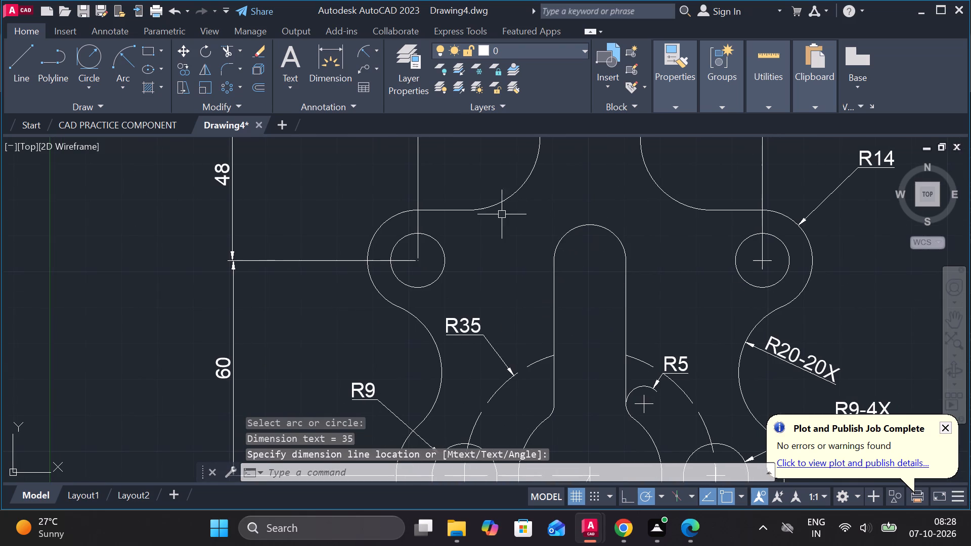
{"action": "key", "text": "space"}
{"action": "left_click", "coordinate": [378, 222]}
{"action": "left_click", "coordinate": [365, 199]}
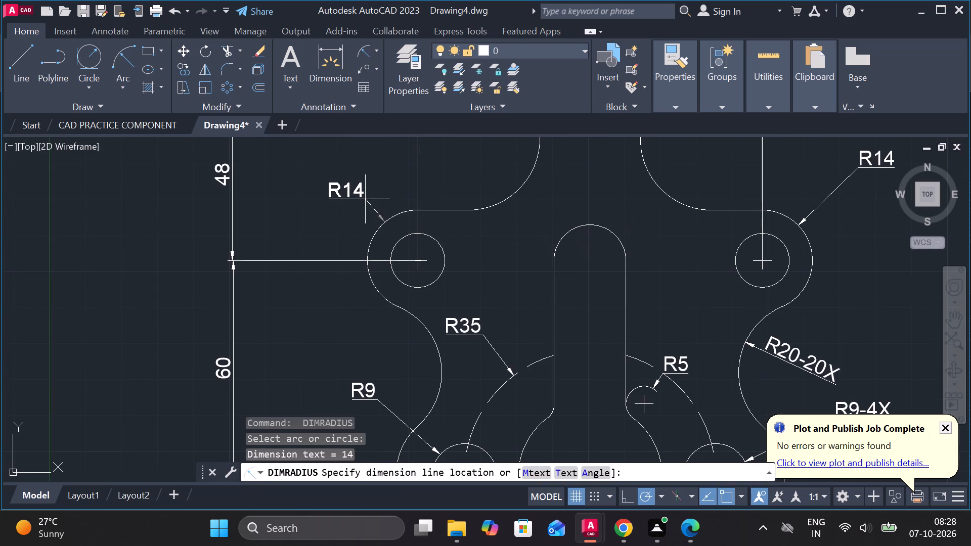
Add a radius dimension to the concave outline arc between the left and top lobes, with its text outside the outline.
{"action": "middle_click_drag", "start_coordinate": [413, 200], "coordinate": [350, 327]}
{"action": "key", "text": "space"}
{"action": "left_click", "coordinate": [469, 297]}
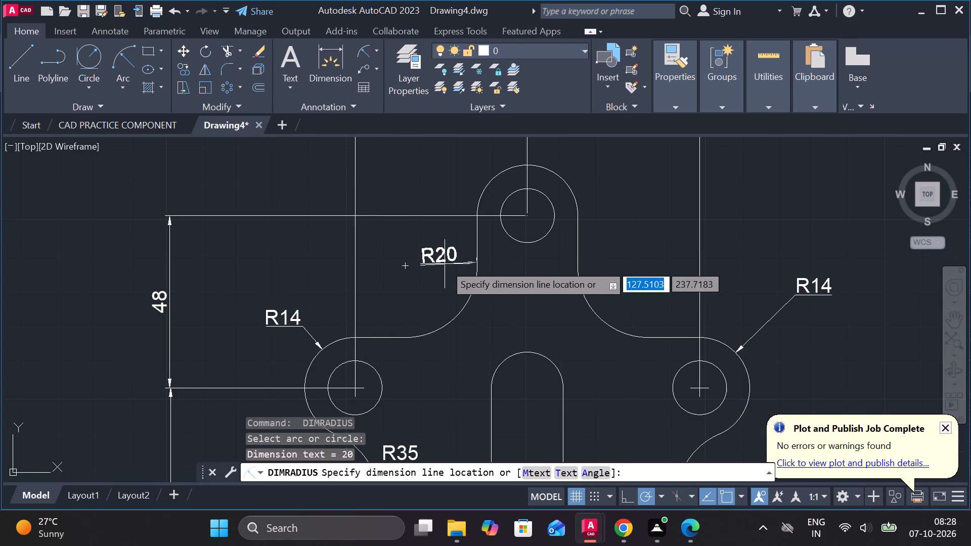
{"action": "left_click", "coordinate": [418, 275]}
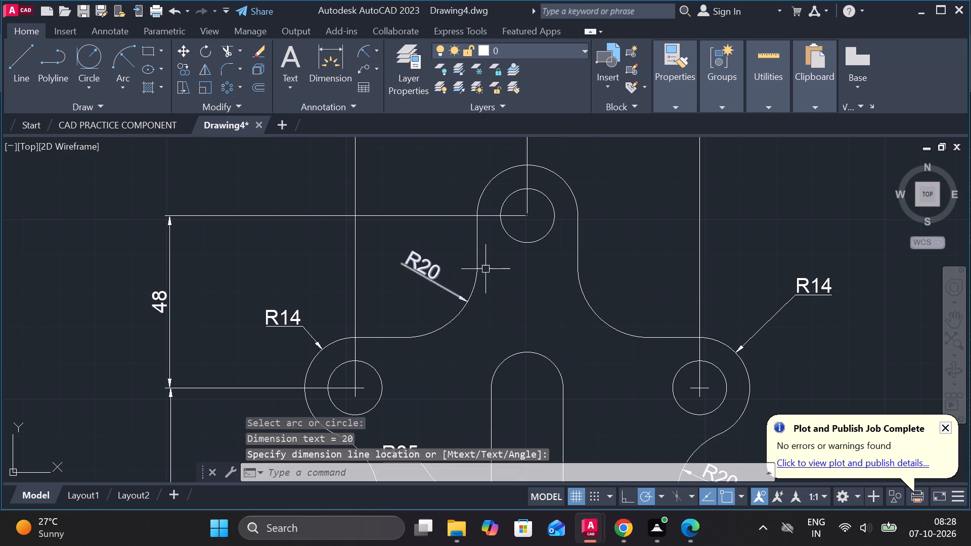
{"action": "key", "text": "Escape"}
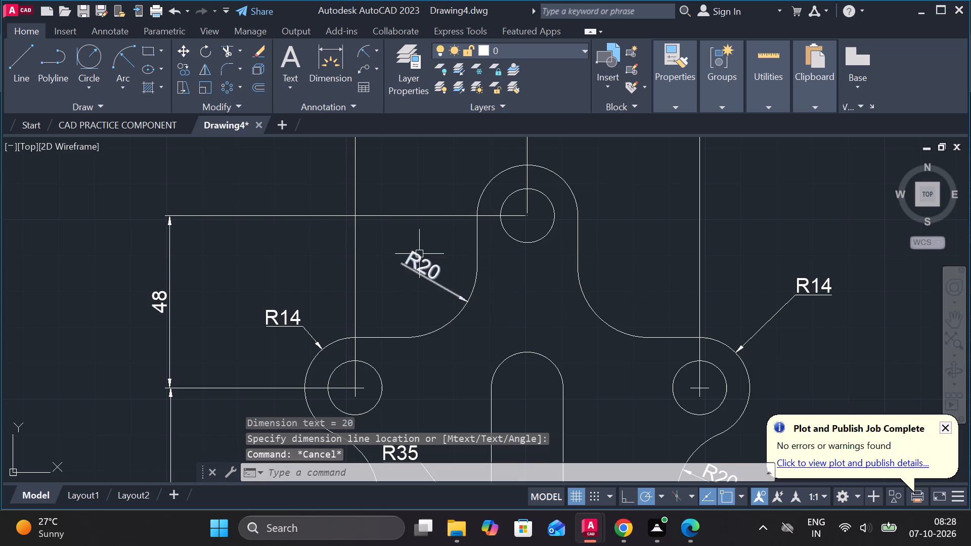
Append -2X to the radius dimension text of the concave arc between the left and top lobes so it reads R20-2X.
{"action": "double_click", "coordinate": [421, 256]}
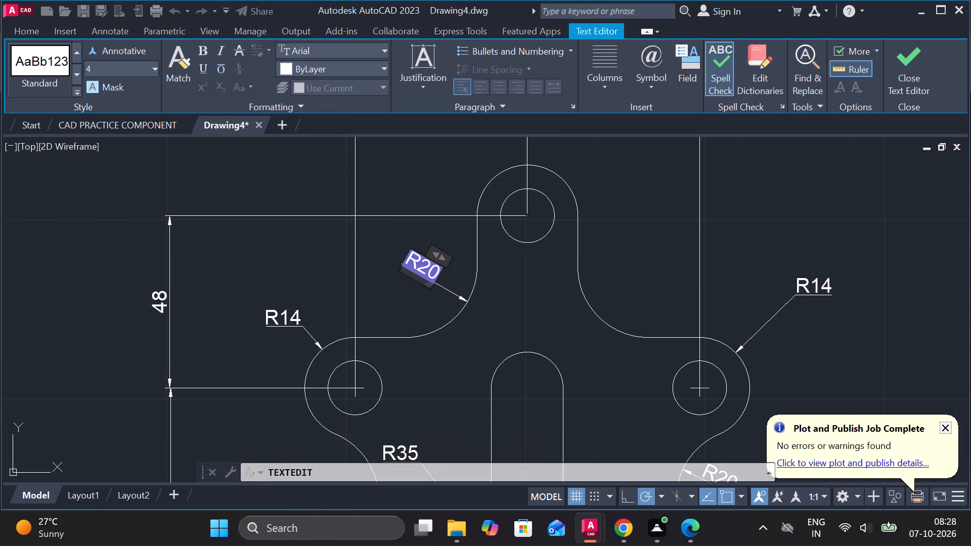
{"action": "key", "text": "Right"}
{"action": "key", "text": "Right"}
{"action": "type", "text": "-2"}
{"action": "key", "text": "x"}
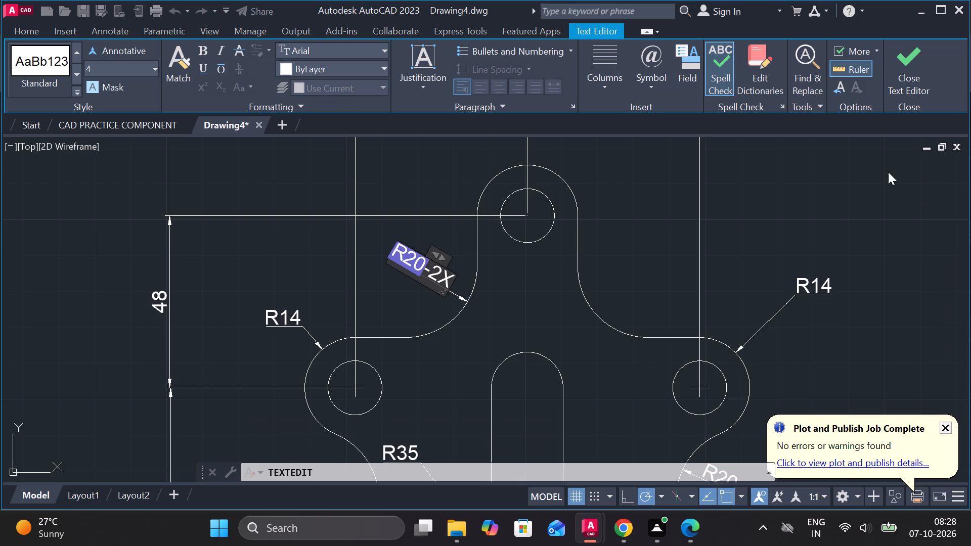
{"action": "left_click", "coordinate": [908, 80]}
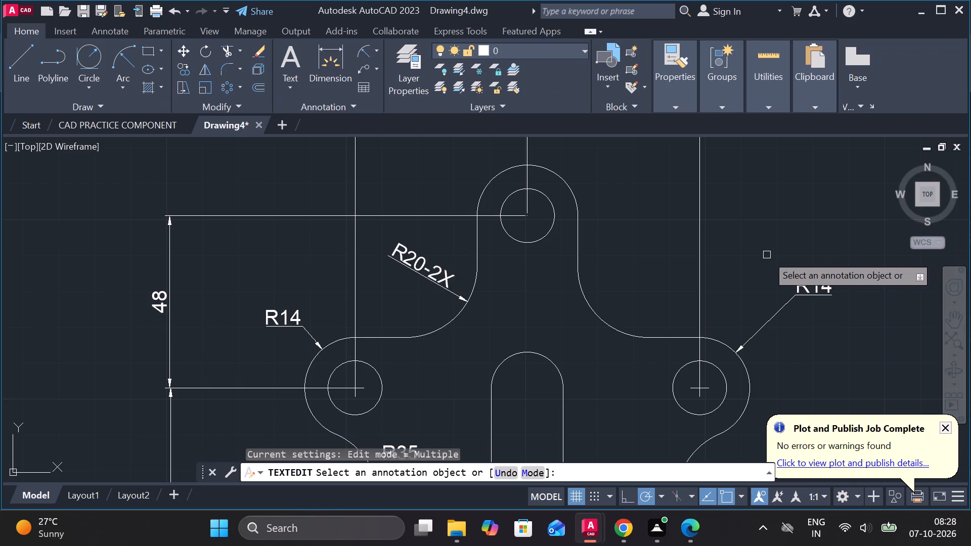
Add a diameter dimension to the keyhole's rounded top arc, with its text above and to the right of the keyhole.
{"action": "left_click", "coordinate": [374, 48]}
{"action": "left_click", "coordinate": [399, 235]}
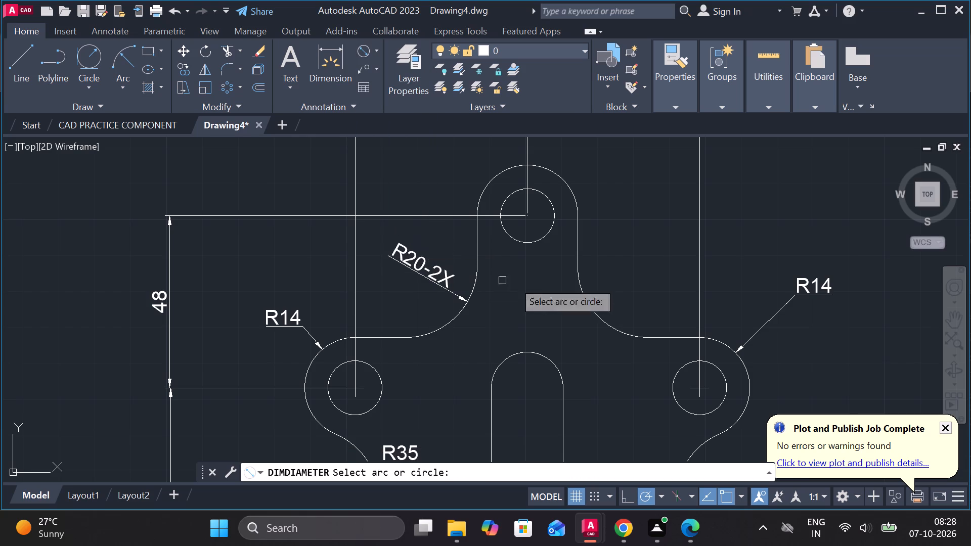
{"action": "left_click", "coordinate": [548, 362]}
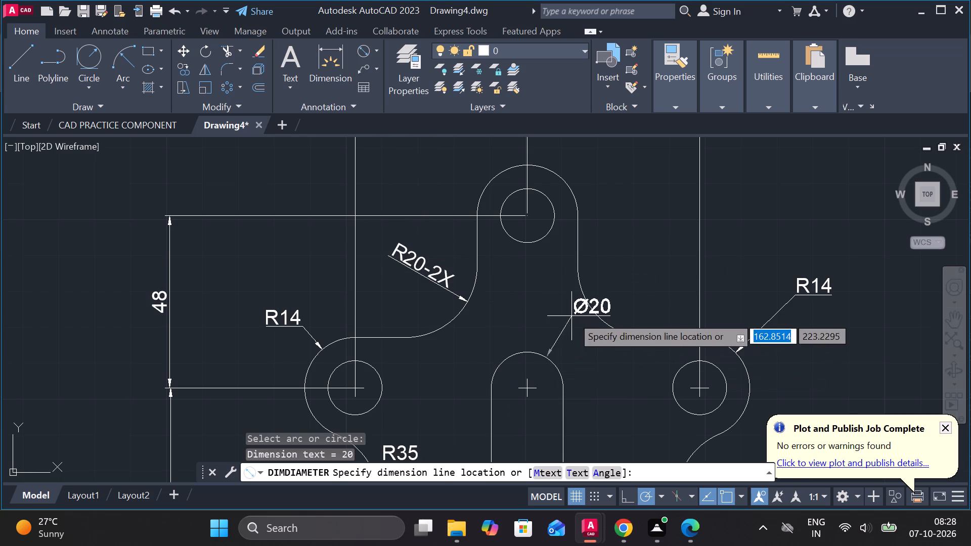
{"action": "left_click", "coordinate": [614, 283]}
{"action": "scroll", "coordinate": [623, 318], "scroll_direction": "down", "scroll_amount": 2}
{"action": "middle_click_drag", "start_coordinate": [622, 335], "coordinate": [596, 247]}
{"action": "left_click_drag", "start_coordinate": [575, 423], "coordinate": [586, 423]}
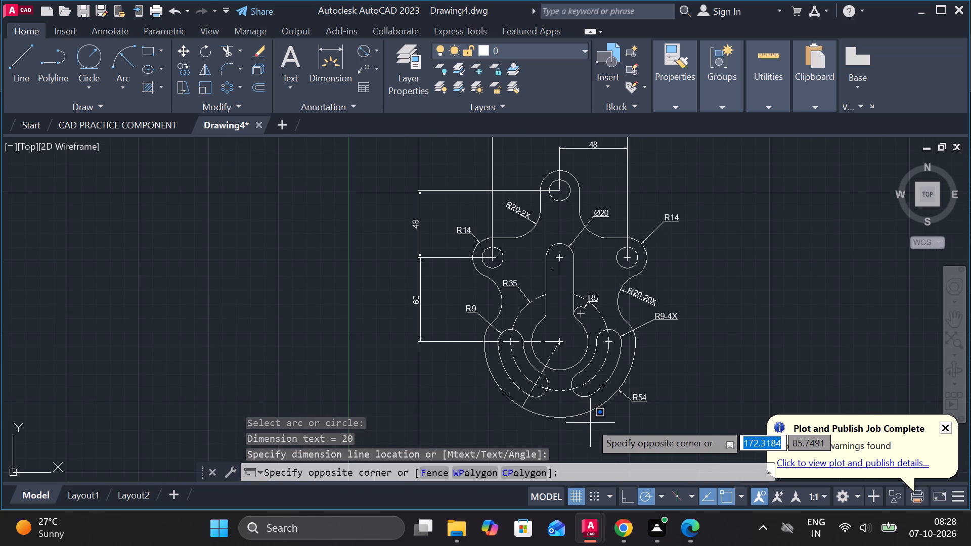
{"action": "left_click", "coordinate": [619, 437]}
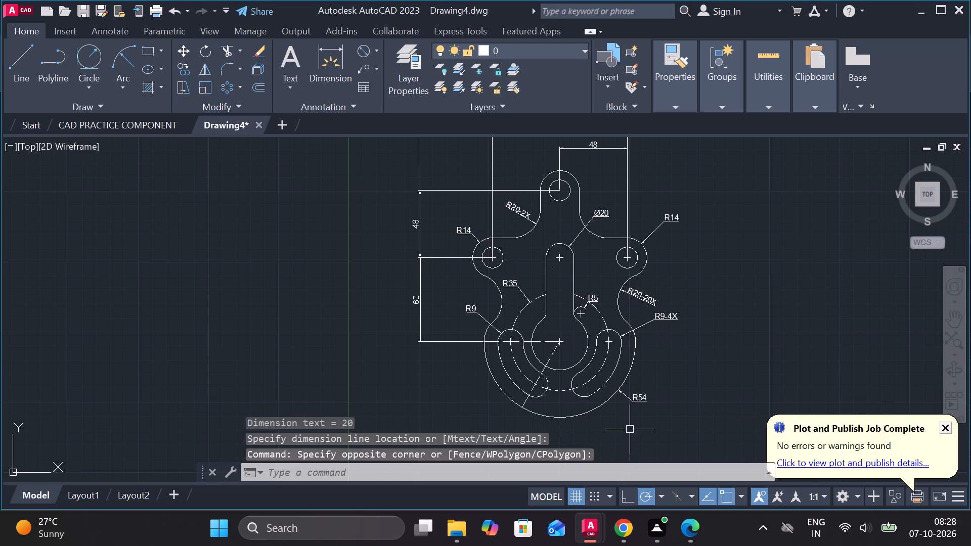
Add a diameter dimension to the right lobe's hole, with its text outside the outline at lower right.
{"action": "key", "text": "space"}
{"action": "left_click", "coordinate": [637, 256]}
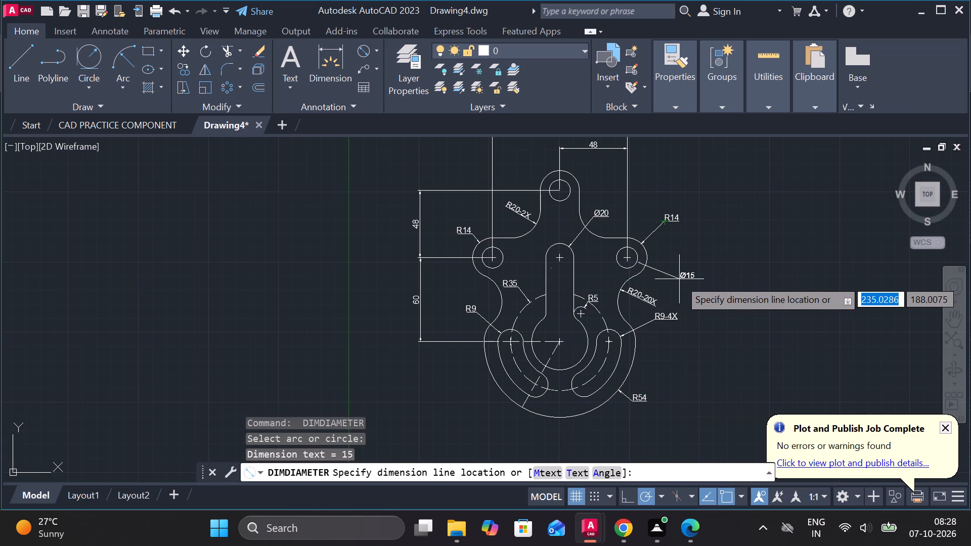
{"action": "left_click", "coordinate": [679, 286]}
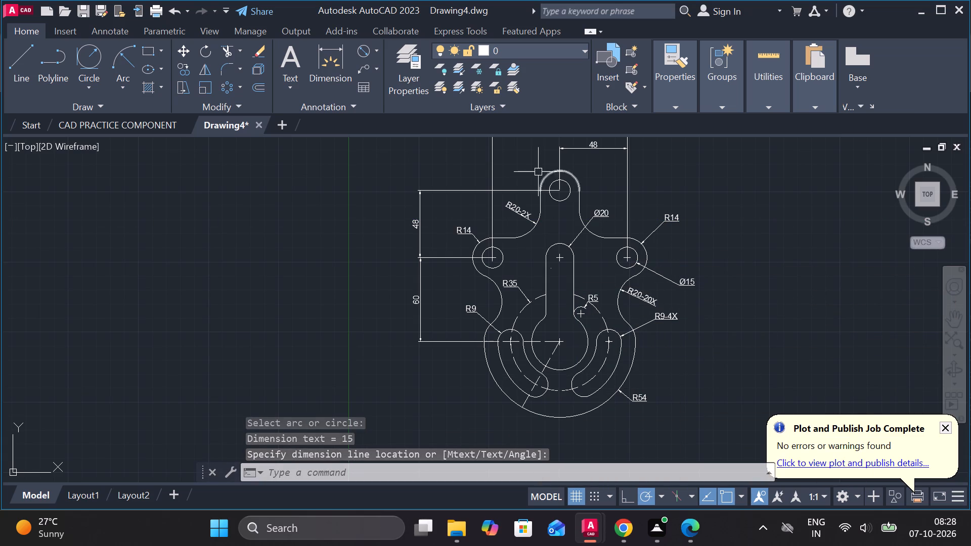
Add an angular dimension between the horizontal centerline and the inclined slot centerline, placing its arc outside the outline at lower left.
{"action": "left_click", "coordinate": [375, 51]}
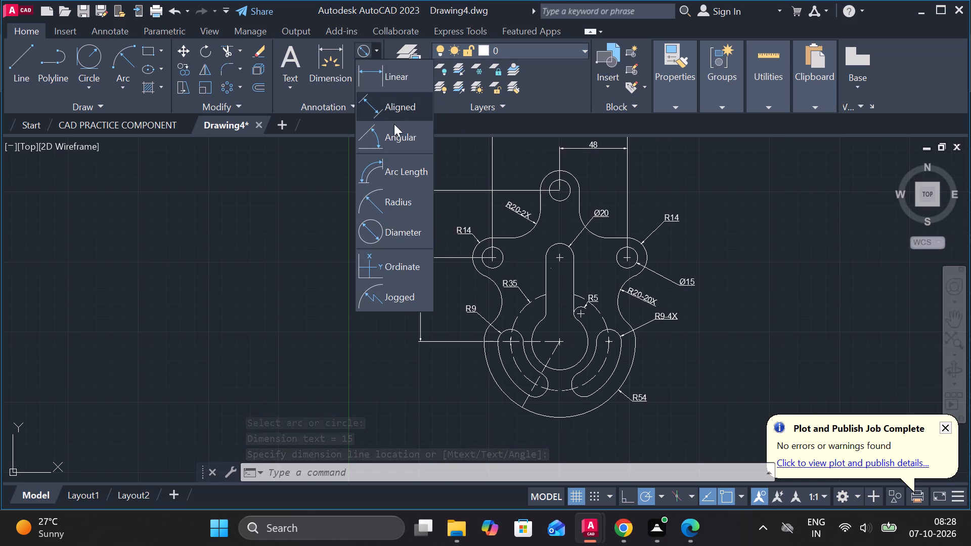
{"action": "left_click", "coordinate": [392, 140]}
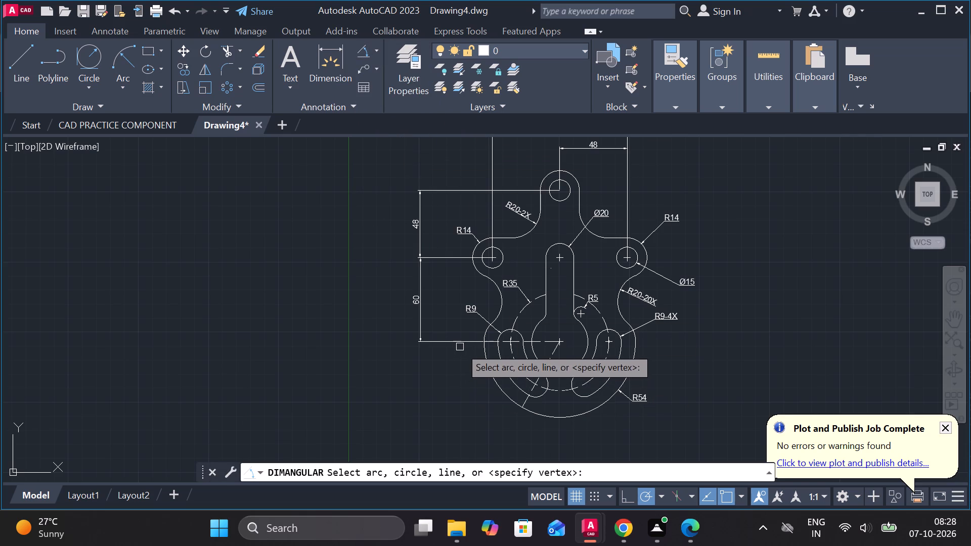
{"action": "left_click", "coordinate": [461, 342]}
{"action": "left_click", "coordinate": [522, 402]}
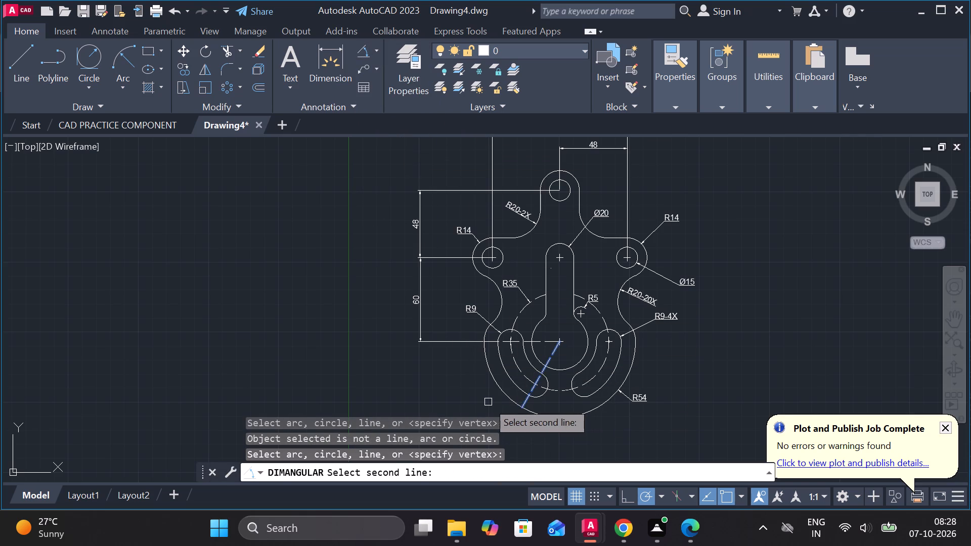
{"action": "left_click", "coordinate": [367, 43]}
{"action": "scroll", "coordinate": [523, 363], "scroll_direction": "up", "scroll_amount": 1}
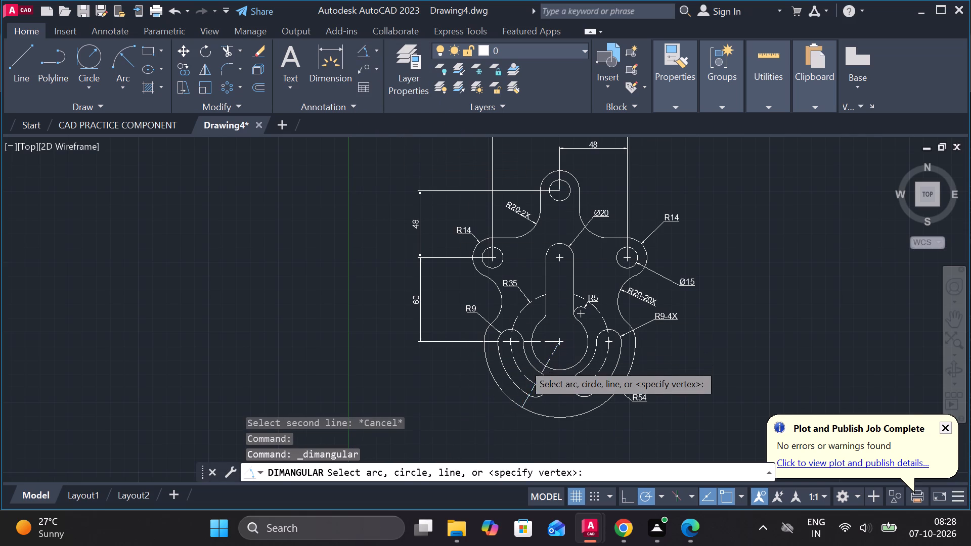
{"action": "left_click", "coordinate": [475, 333]}
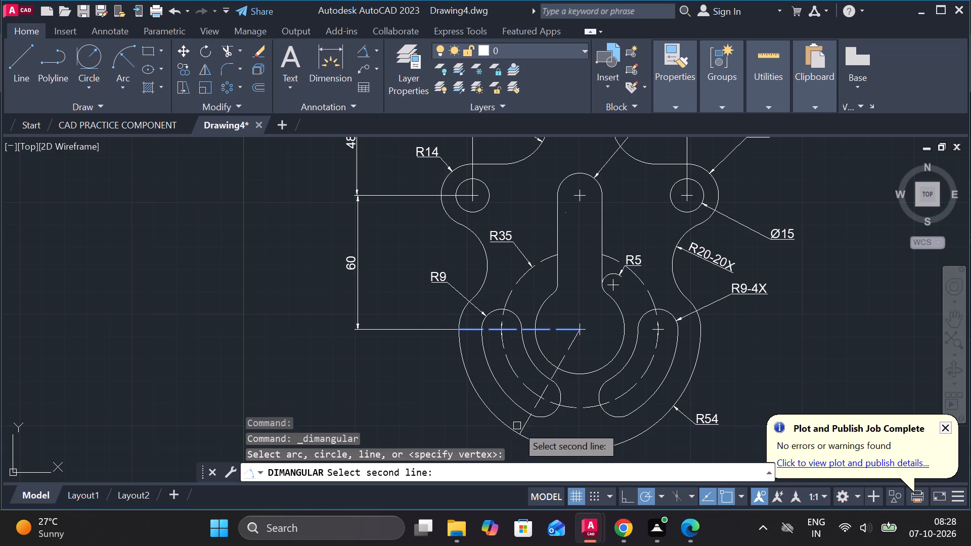
{"action": "left_click", "coordinate": [520, 426]}
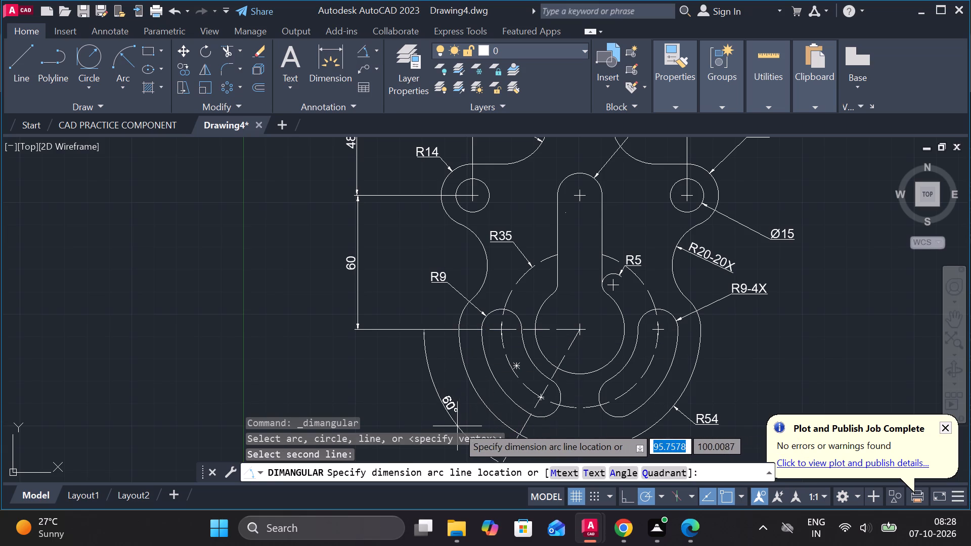
{"action": "middle_click_drag", "start_coordinate": [458, 426], "coordinate": [490, 373]}
{"action": "left_click", "coordinate": [482, 370]}
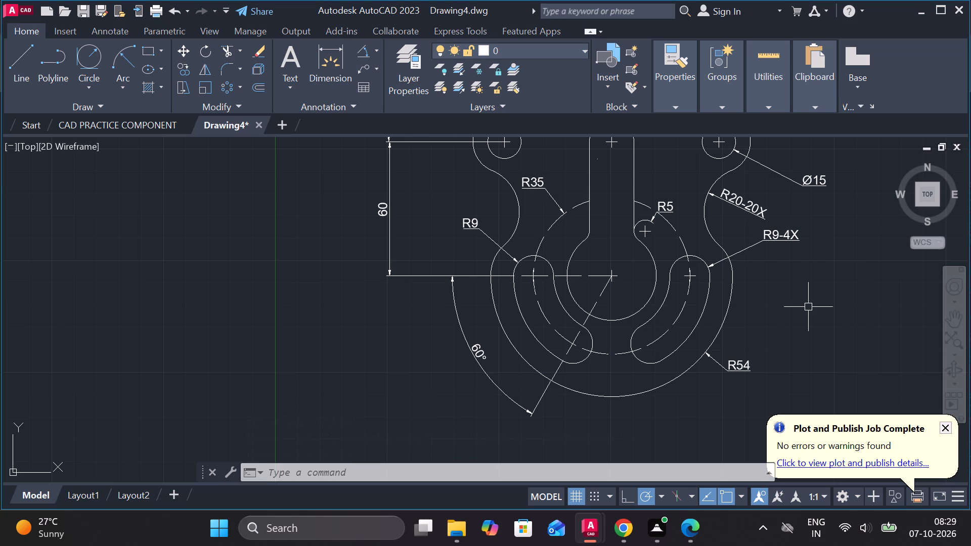
Append -3X to the diameter dimension text of the right lobe's hole so it reads Ø15-3X.
{"action": "middle_click_drag", "start_coordinate": [837, 311], "coordinate": [766, 314]}
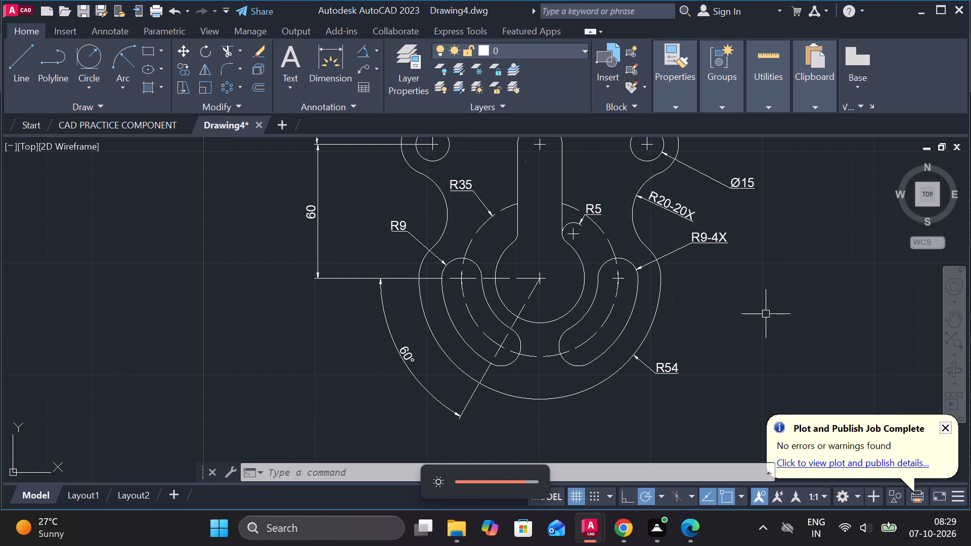
{"action": "scroll", "coordinate": [756, 309], "scroll_direction": "down", "scroll_amount": 2}
{"action": "scroll", "coordinate": [756, 309], "scroll_direction": "up", "scroll_amount": 1}
{"action": "middle_click_drag", "start_coordinate": [756, 309], "coordinate": [656, 342]}
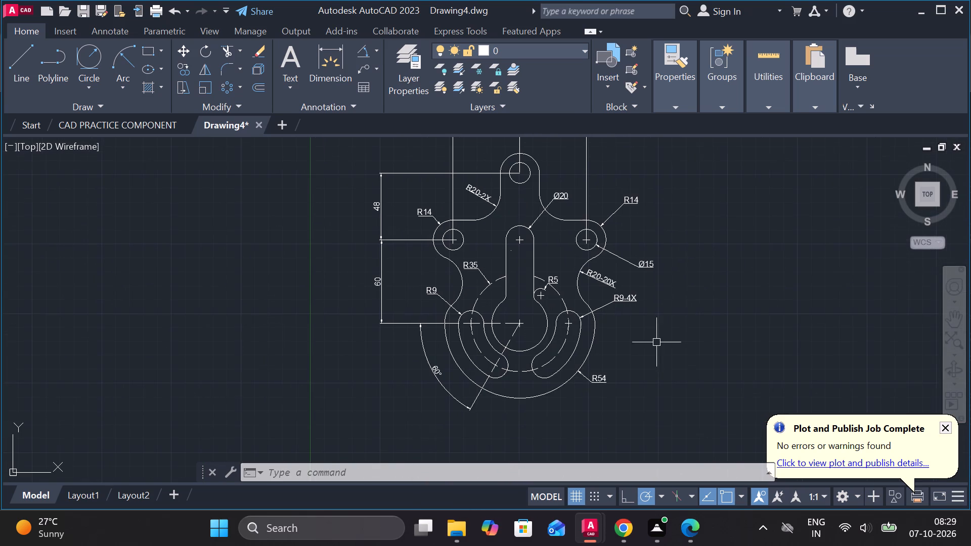
{"action": "scroll", "coordinate": [665, 239], "scroll_direction": "up", "scroll_amount": 1}
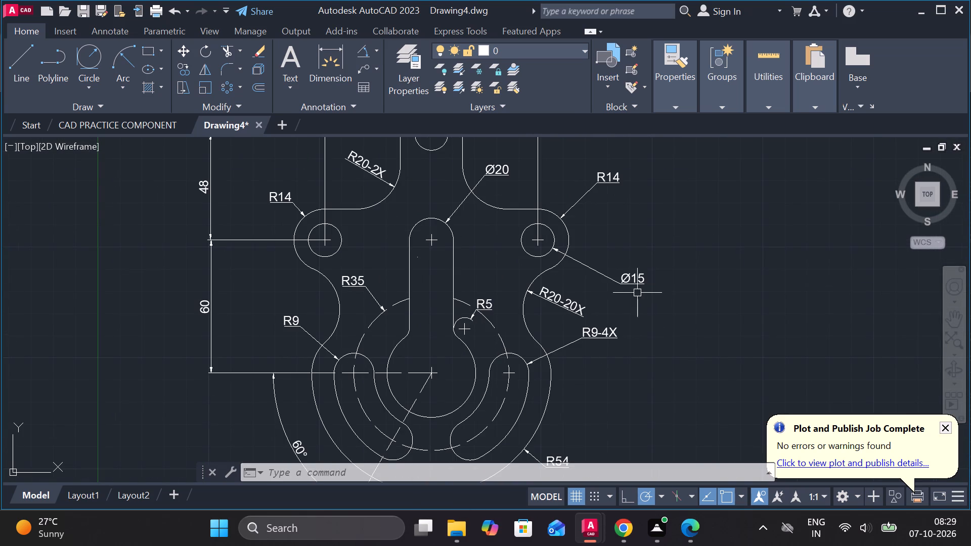
{"action": "double_click", "coordinate": [642, 282]}
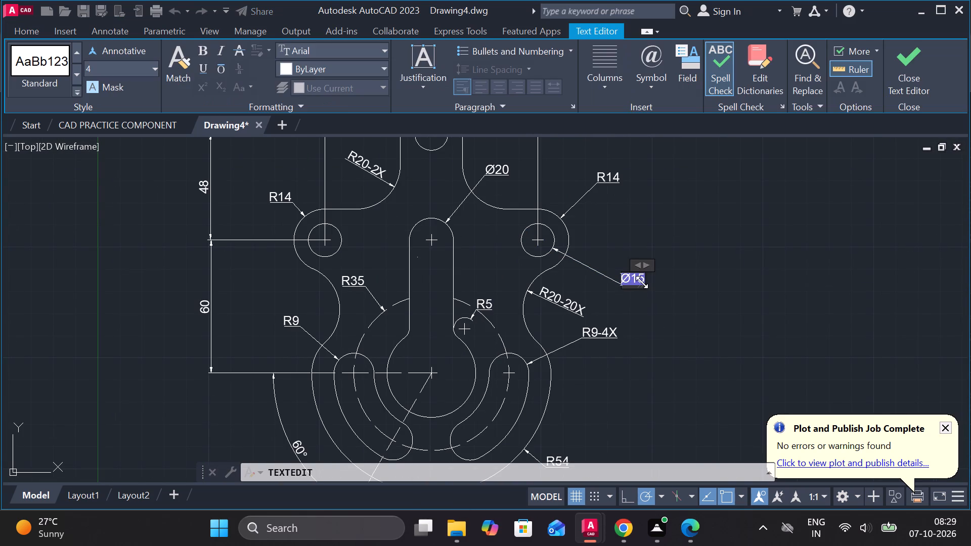
{"action": "key", "text": "Right"}
{"action": "key", "text": "Right"}
{"action": "key", "text": "minus"}
{"action": "type", "text": "3X"}
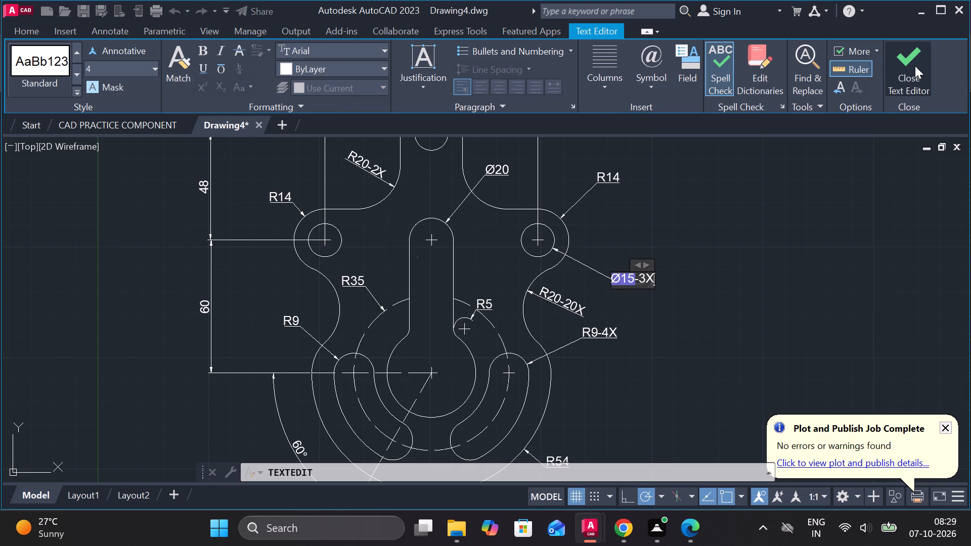
{"action": "left_click", "coordinate": [915, 66]}
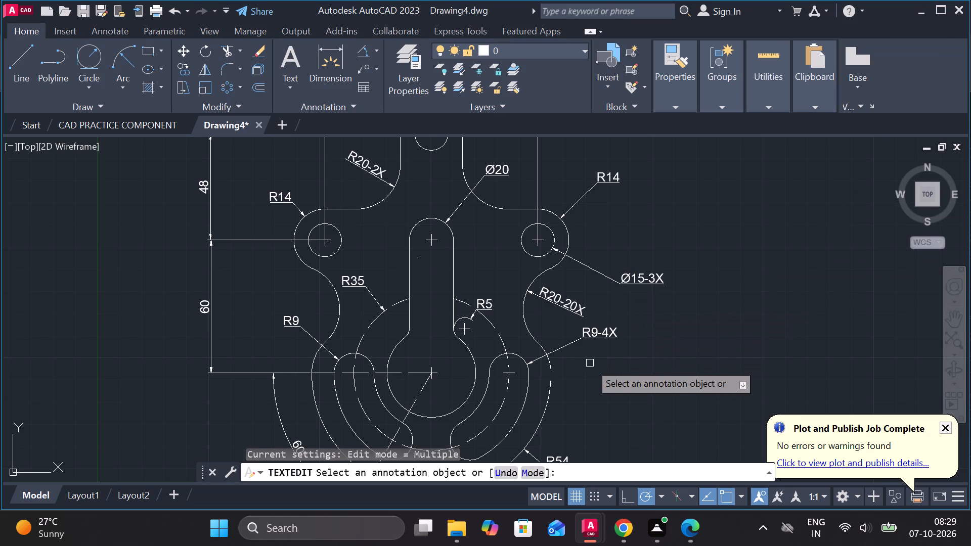
Add a diameter dimension to the keyhole's large round lower arc, with its text outside the outline at lower right.
{"action": "middle_click_drag", "start_coordinate": [598, 369], "coordinate": [620, 293]}
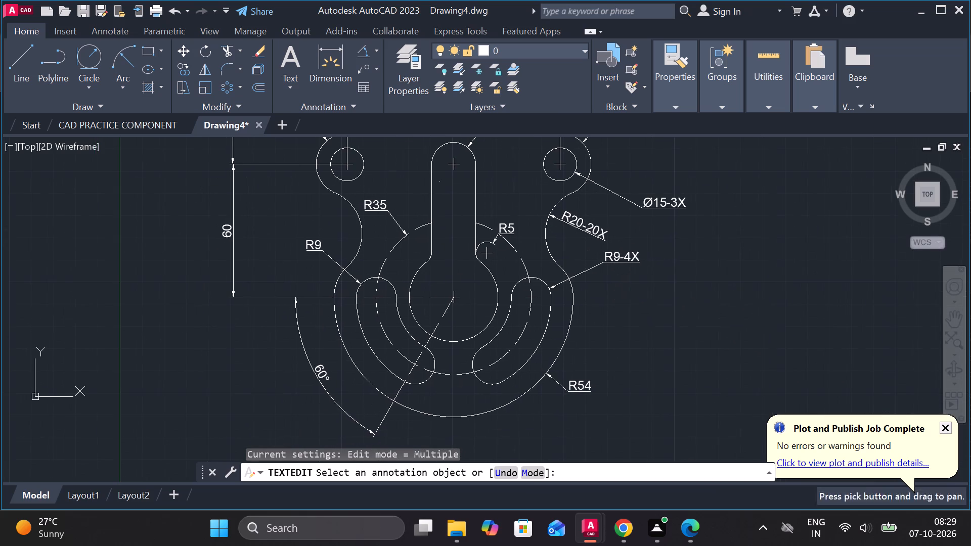
{"action": "left_click", "coordinate": [380, 52]}
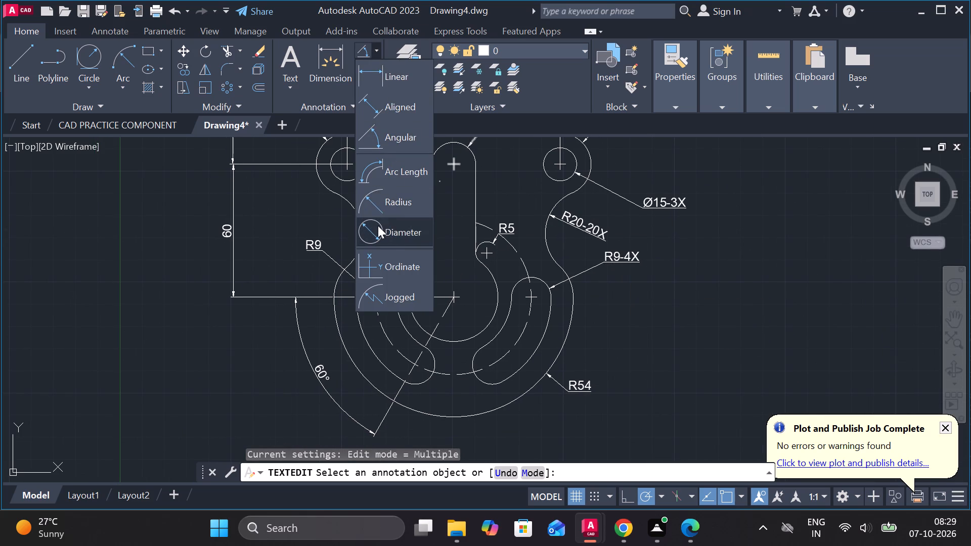
{"action": "left_click", "coordinate": [378, 225]}
{"action": "left_click", "coordinate": [494, 308]}
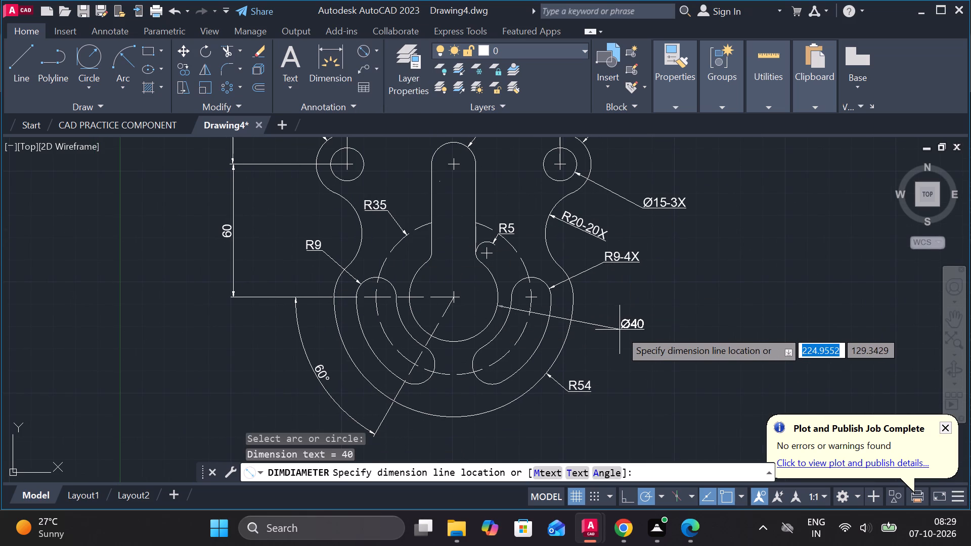
{"action": "left_click", "coordinate": [611, 351]}
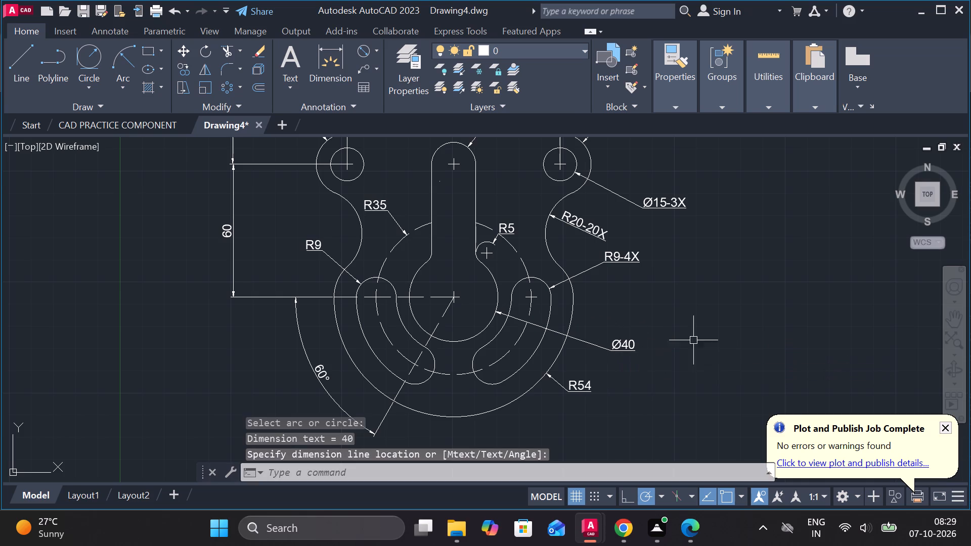
Modify the ISO-25 dimension style to use an arrow size of 3.
{"action": "scroll", "coordinate": [699, 338], "scroll_direction": "down", "scroll_amount": 1}
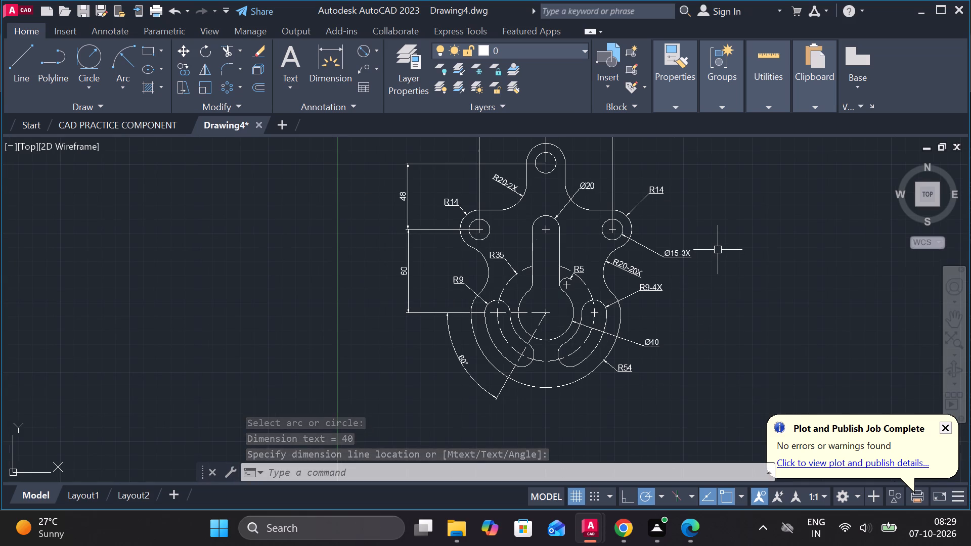
{"action": "middle_click_drag", "start_coordinate": [719, 238], "coordinate": [673, 361]}
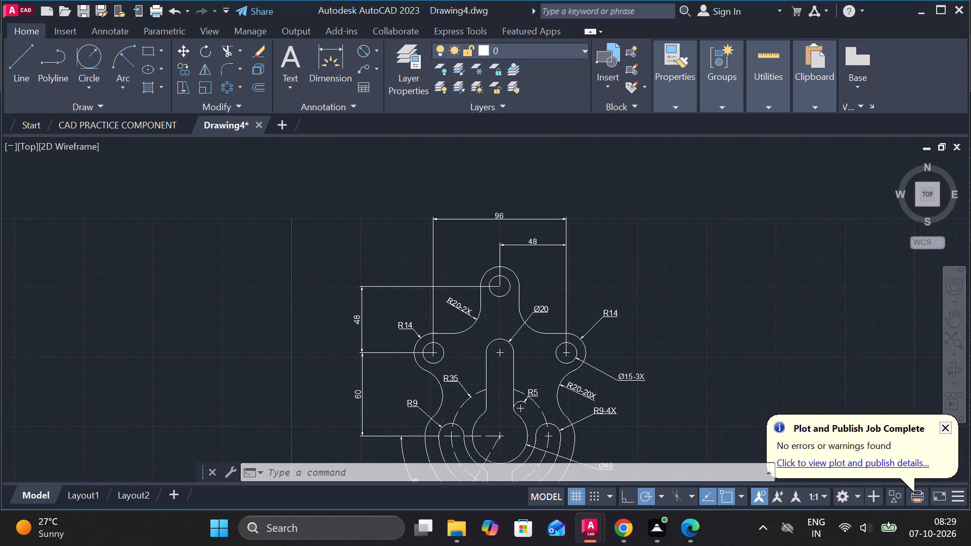
{"action": "middle_click_drag", "start_coordinate": [683, 346], "coordinate": [650, 228]}
{"action": "scroll", "coordinate": [551, 194], "scroll_direction": "down", "scroll_amount": 2}
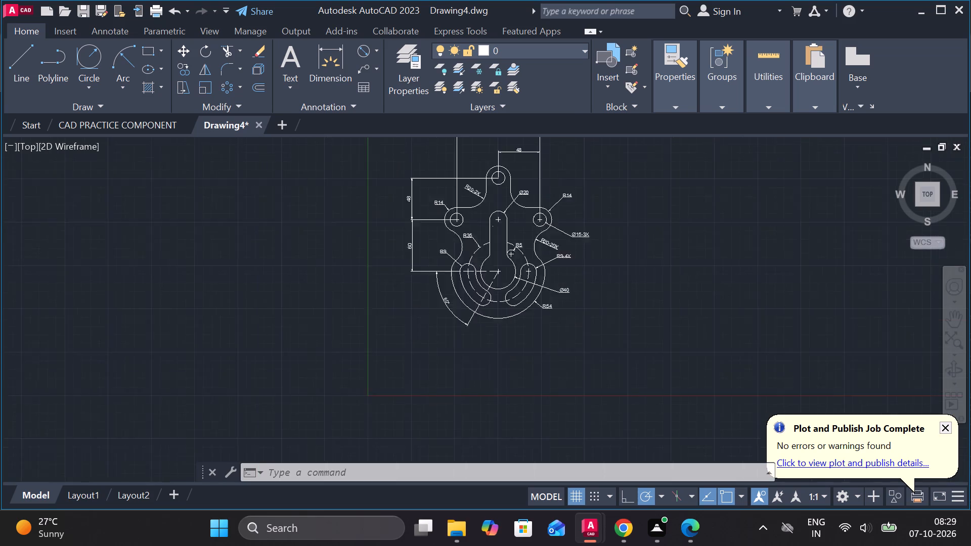
{"action": "scroll", "coordinate": [581, 215], "scroll_direction": "up", "scroll_amount": 1}
{"action": "middle_click_drag", "start_coordinate": [589, 218], "coordinate": [632, 280]}
{"action": "key", "text": "d"}
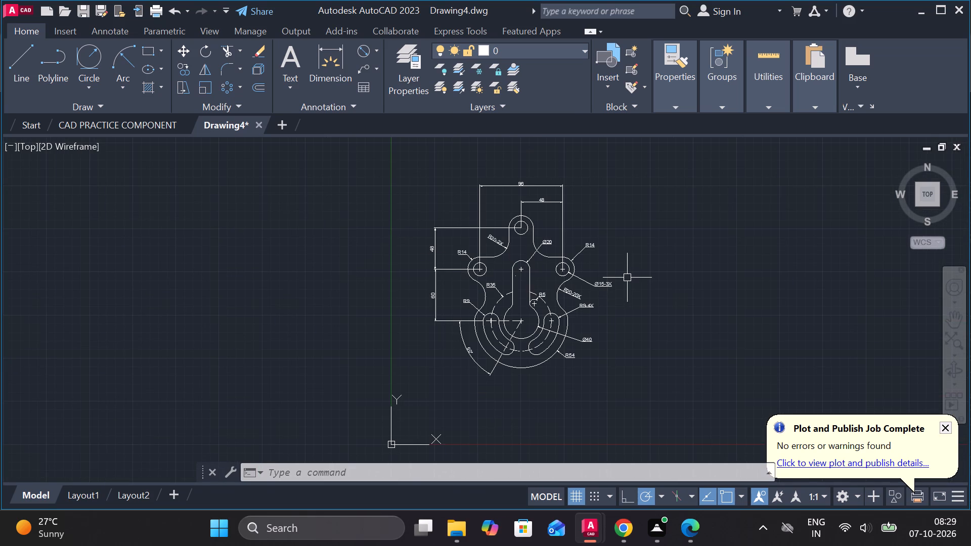
{"action": "key", "text": "Return"}
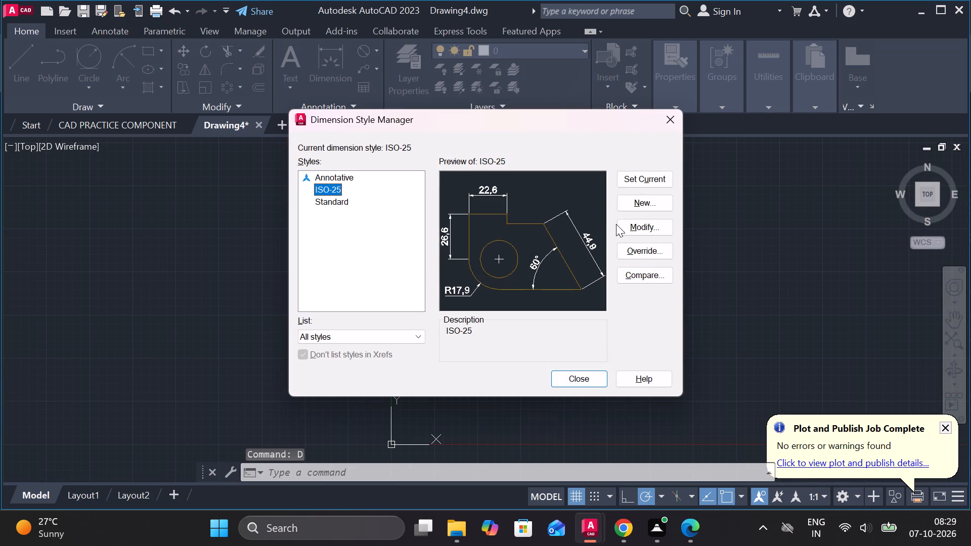
{"action": "left_click", "coordinate": [628, 224]}
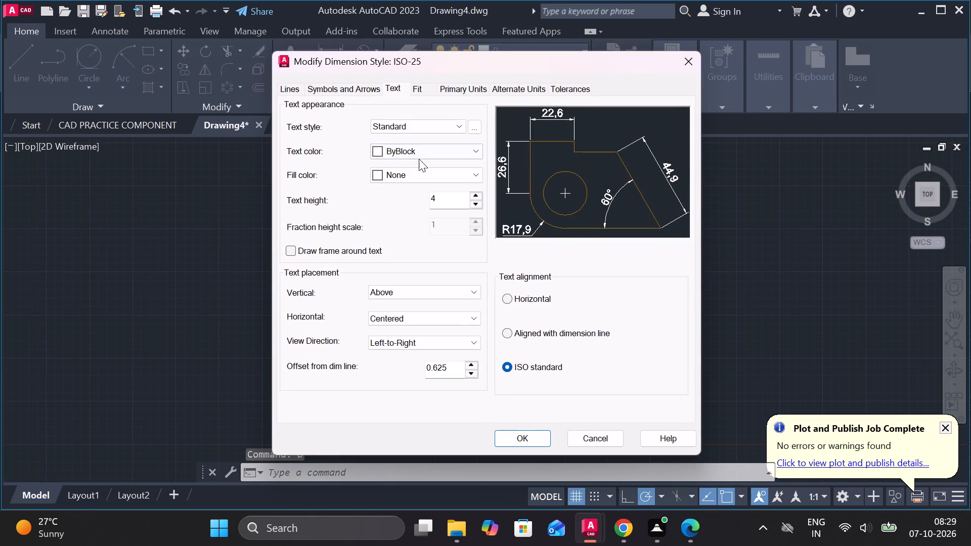
{"action": "left_click", "coordinate": [373, 87]}
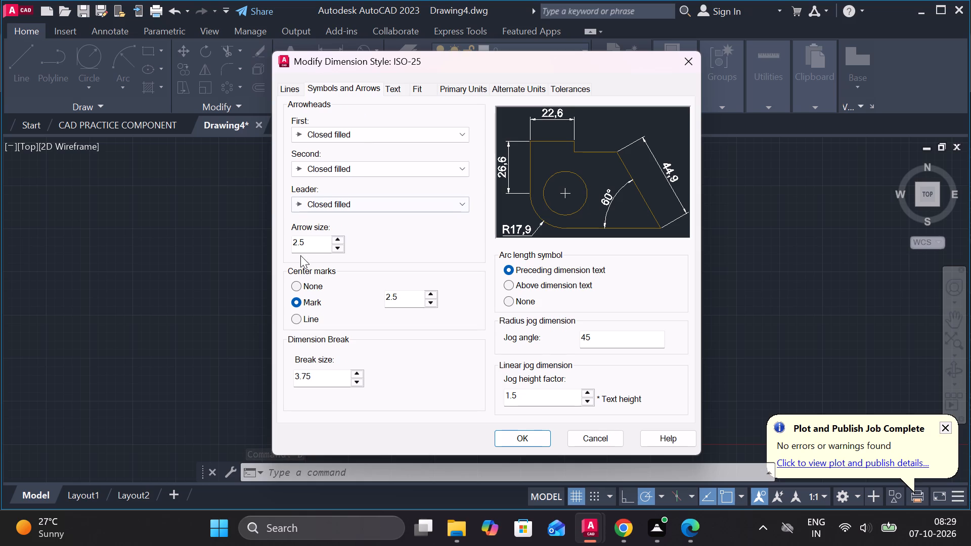
{"action": "left_click_drag", "start_coordinate": [315, 246], "coordinate": [248, 247]}
{"action": "key", "text": "3"}
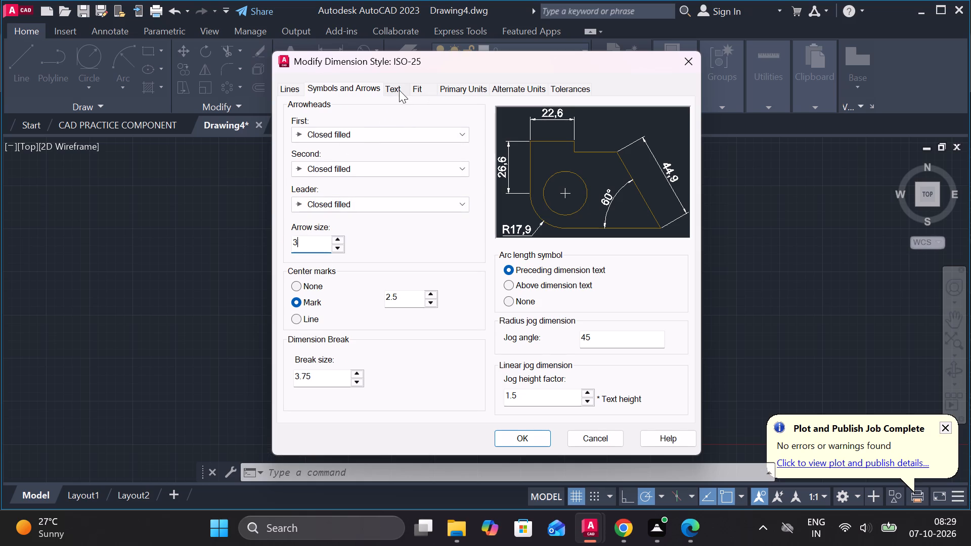
Set the ISO-25 dimension text height to 5, apply the style changes and make the style current.
{"action": "left_click", "coordinate": [399, 90]}
{"action": "left_click_drag", "start_coordinate": [439, 195], "coordinate": [394, 202]}
{"action": "key", "text": "5"}
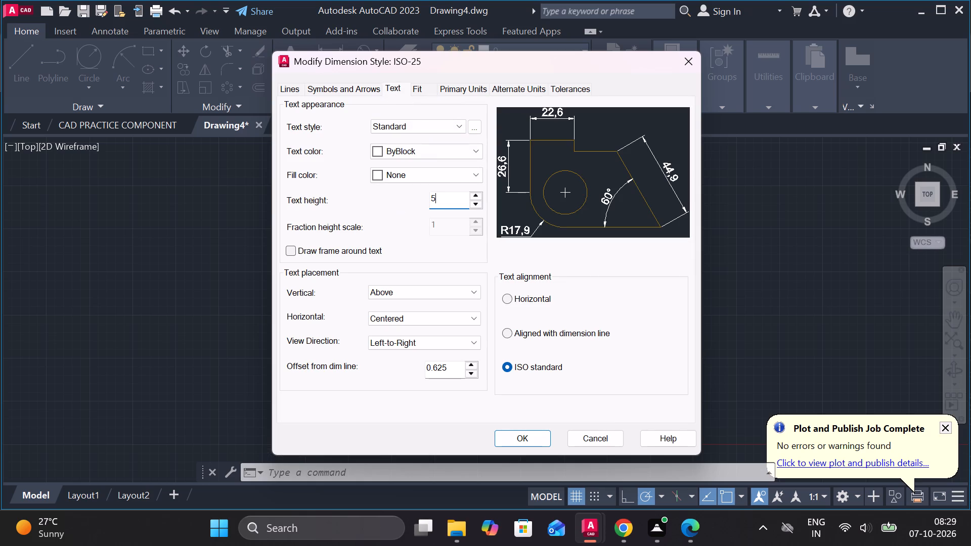
{"action": "left_click", "coordinate": [523, 425]}
{"action": "left_click", "coordinate": [524, 436]}
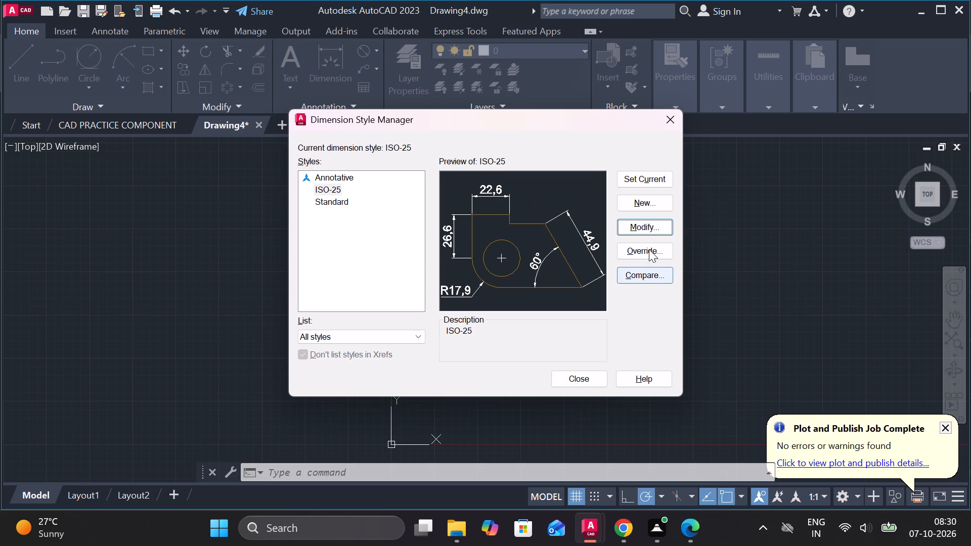
{"action": "left_click", "coordinate": [638, 179]}
{"action": "left_click", "coordinate": [596, 388]}
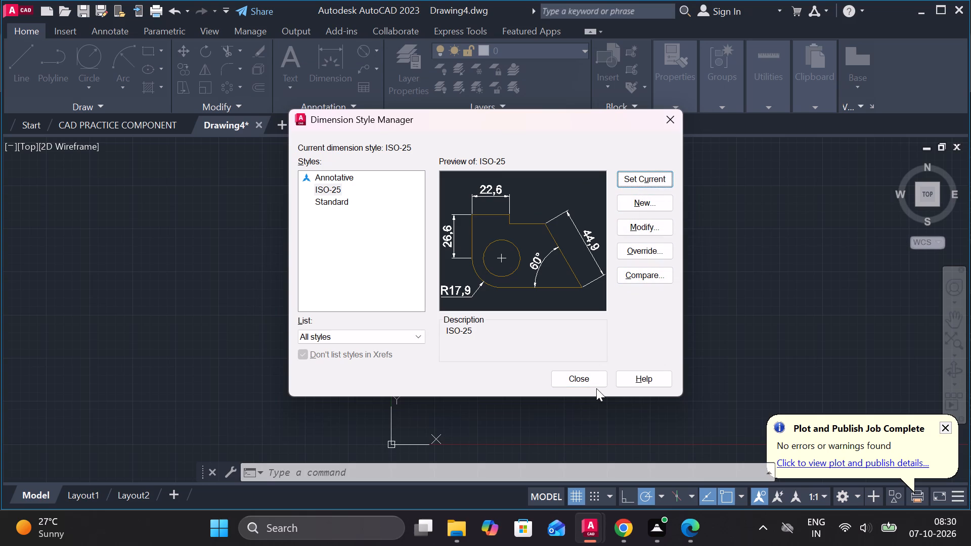
{"action": "left_click", "coordinate": [591, 381]}
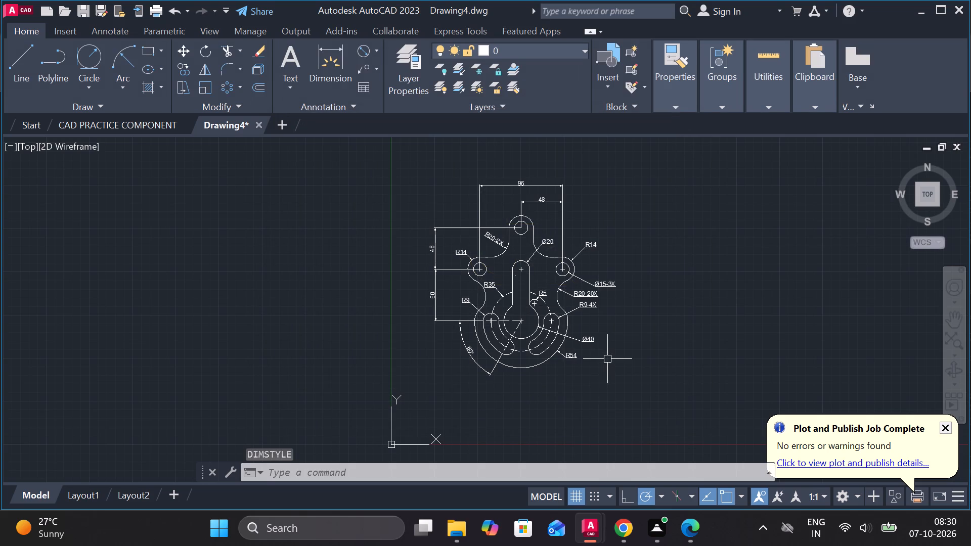
Add a radius dimension to the top lobe's outer arc, with its text outside the outline at upper left.
{"action": "scroll", "coordinate": [609, 357], "scroll_direction": "up", "scroll_amount": 1}
{"action": "middle_click_drag", "start_coordinate": [621, 332], "coordinate": [620, 344]}
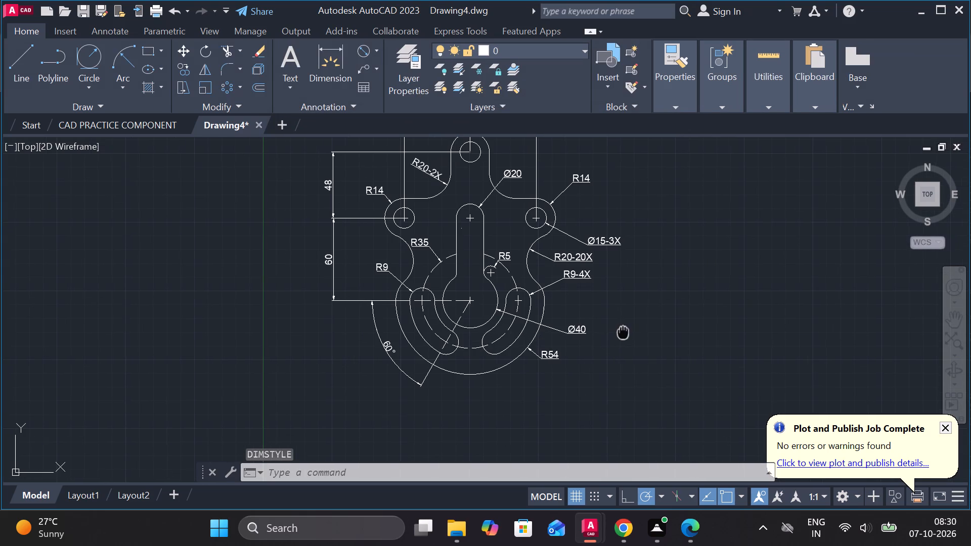
{"action": "middle_click_drag", "start_coordinate": [620, 344], "coordinate": [604, 380]}
{"action": "scroll", "coordinate": [627, 295], "scroll_direction": "down", "scroll_amount": 1}
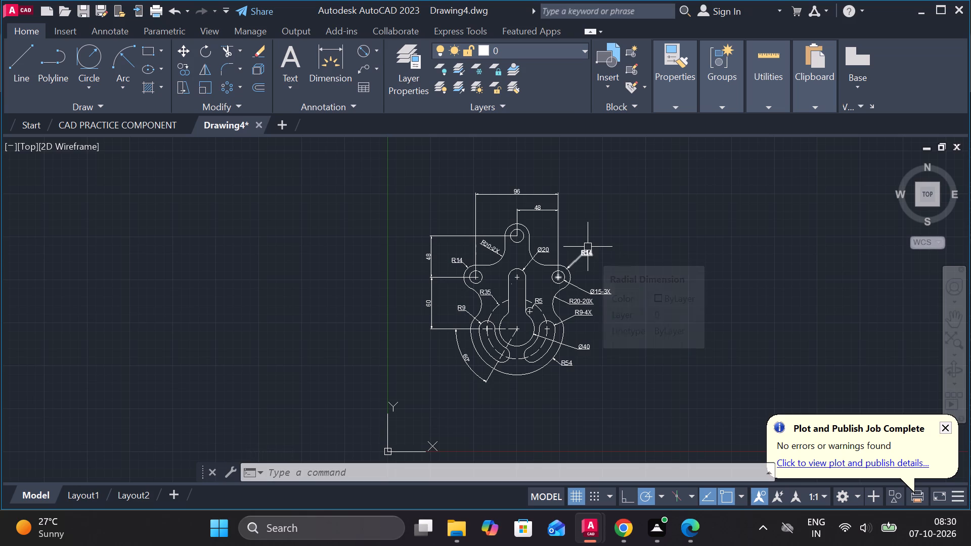
{"action": "scroll", "coordinate": [588, 247], "scroll_direction": "up", "scroll_amount": 1}
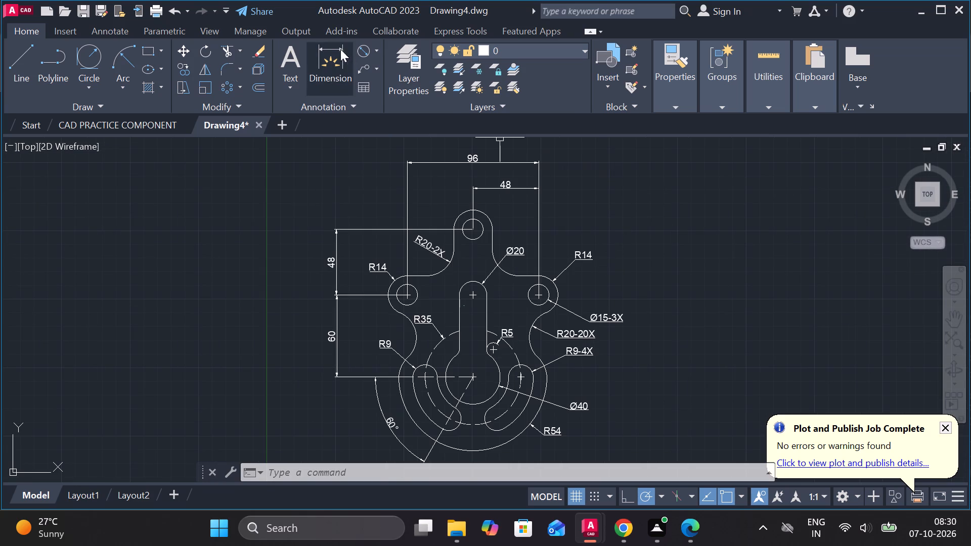
{"action": "left_click", "coordinate": [379, 51]}
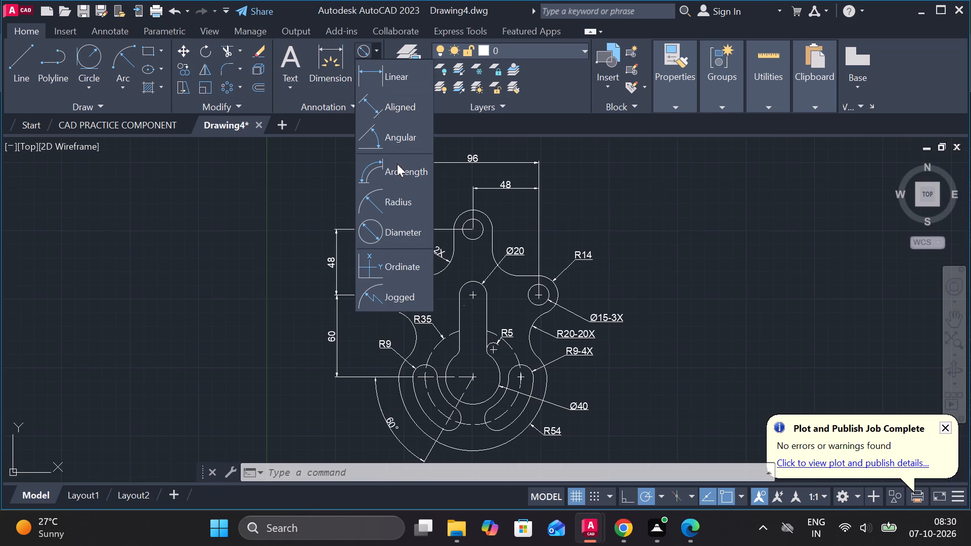
{"action": "left_click", "coordinate": [398, 203]}
{"action": "scroll", "coordinate": [427, 202], "scroll_direction": "up", "scroll_amount": 2}
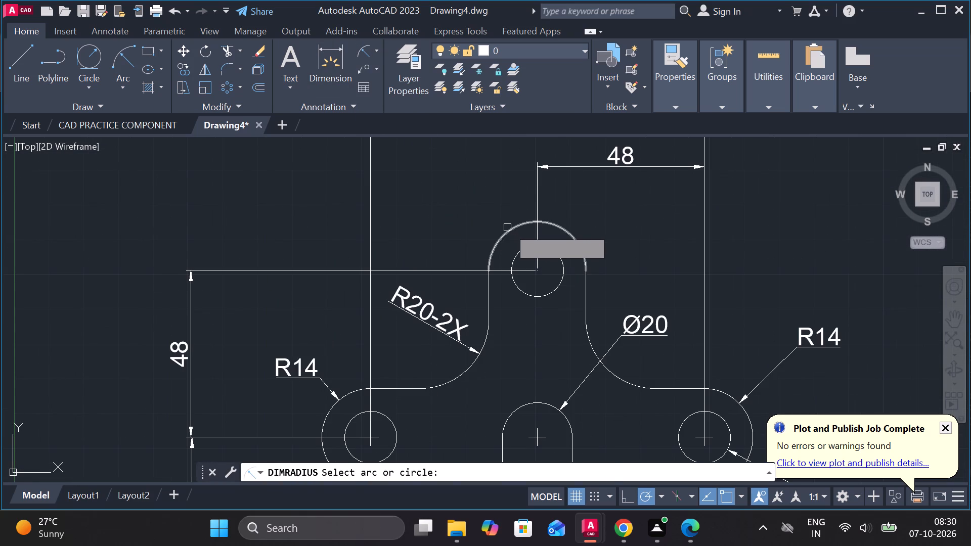
{"action": "left_click", "coordinate": [508, 227]}
{"action": "left_click", "coordinate": [484, 175]}
{"action": "scroll", "coordinate": [507, 194], "scroll_direction": "down", "scroll_amount": 2}
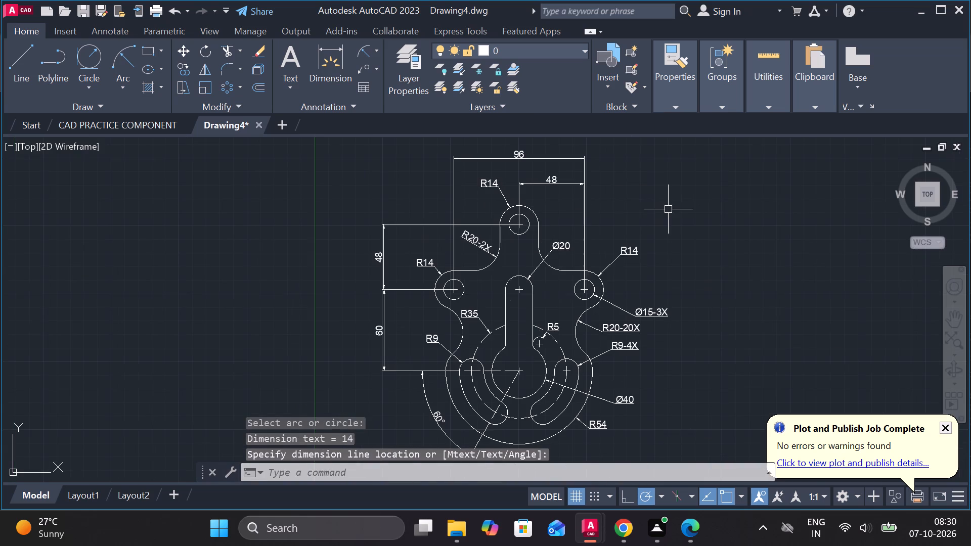
{"action": "middle_click_drag", "start_coordinate": [668, 209], "coordinate": [652, 202]}
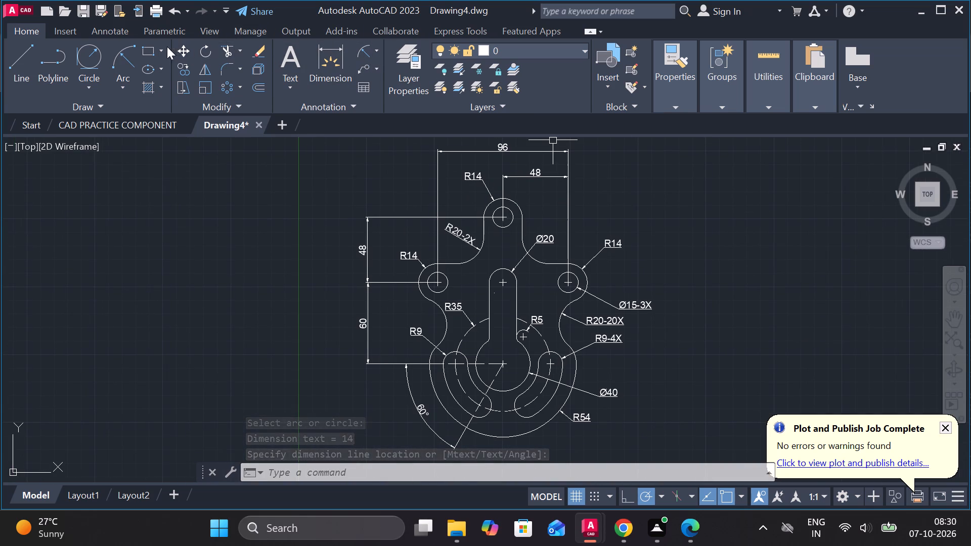
Draw a 190 by 65 rectangle in the empty space to the right of the dimensioned component.
{"action": "left_click", "coordinate": [147, 54]}
{"action": "middle_click_drag", "start_coordinate": [653, 196], "coordinate": [483, 85]}
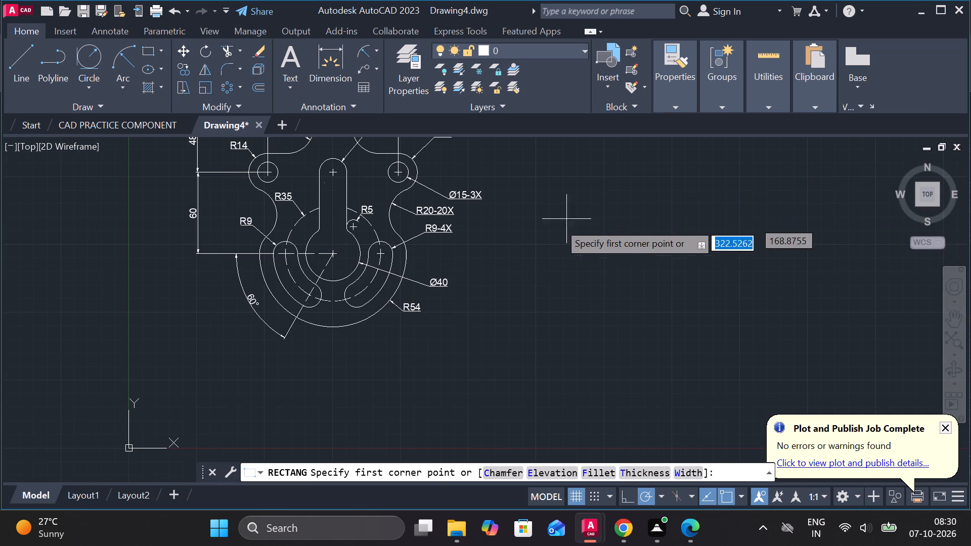
{"action": "left_click", "coordinate": [548, 225]}
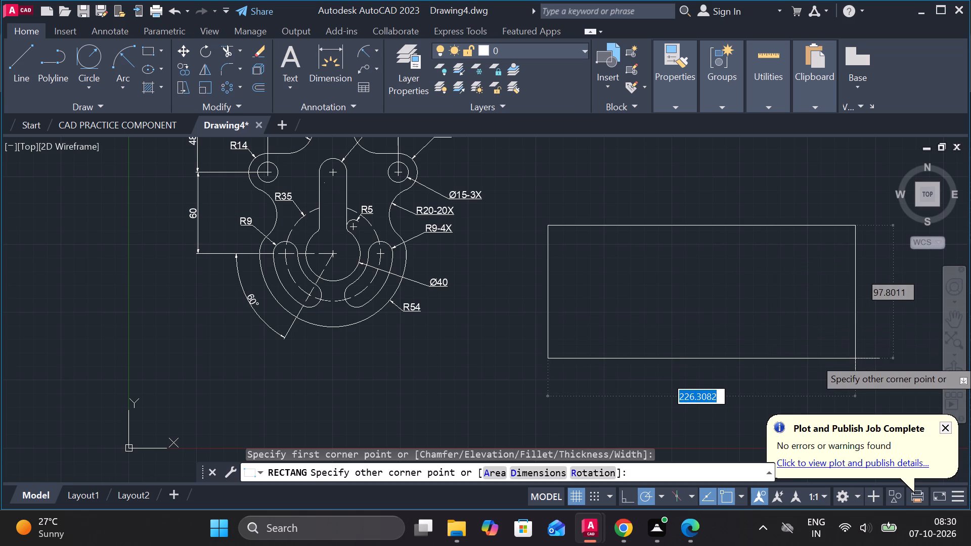
{"action": "type", "text": "190"}
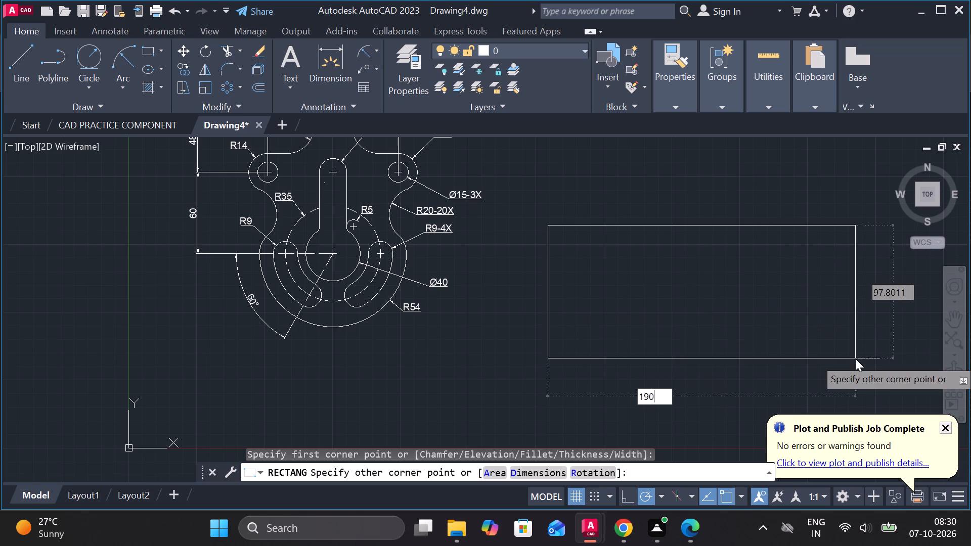
{"action": "key", "text": "Tab"}
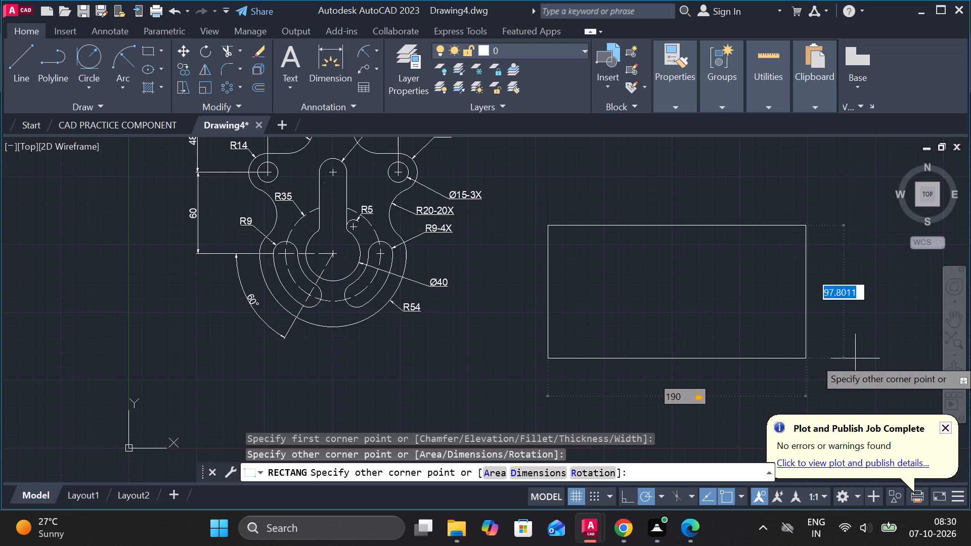
{"action": "type", "text": "65"}
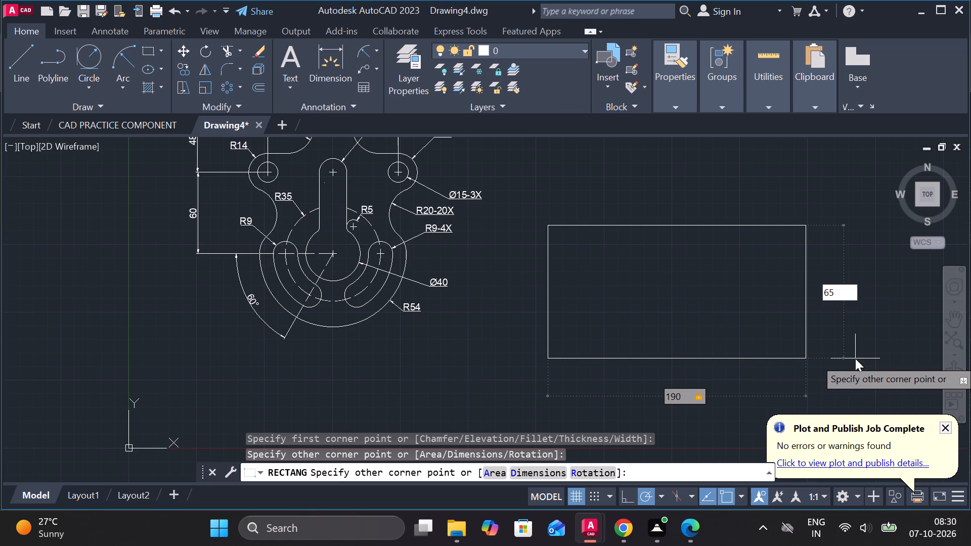
{"action": "key", "text": "Return"}
Explode the new rectangle into separate lines.
{"action": "scroll", "coordinate": [770, 296], "scroll_direction": "up", "scroll_amount": 1}
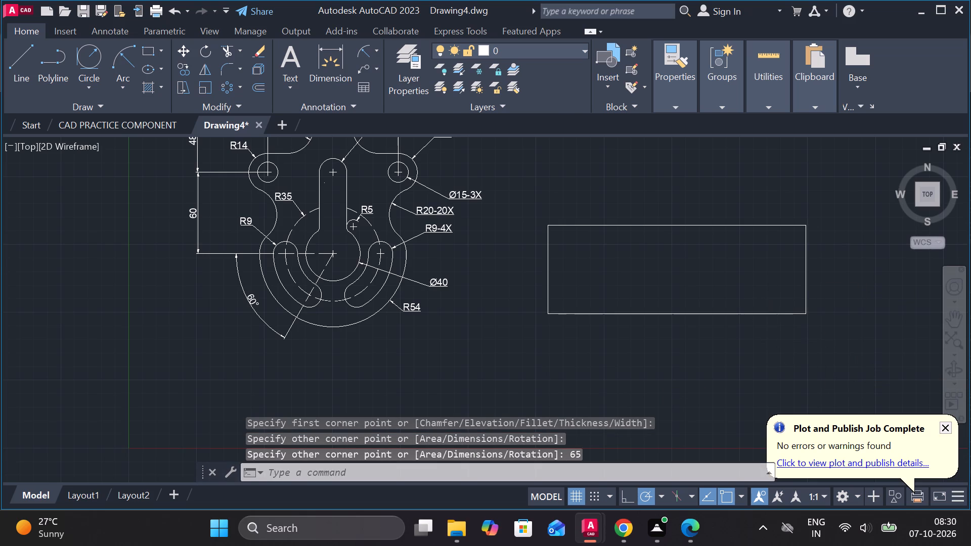
{"action": "scroll", "coordinate": [770, 296], "scroll_direction": "down", "scroll_amount": 1}
{"action": "key", "text": "Escape"}
{"action": "left_click", "coordinate": [525, 208]}
{"action": "left_click", "coordinate": [849, 359]}
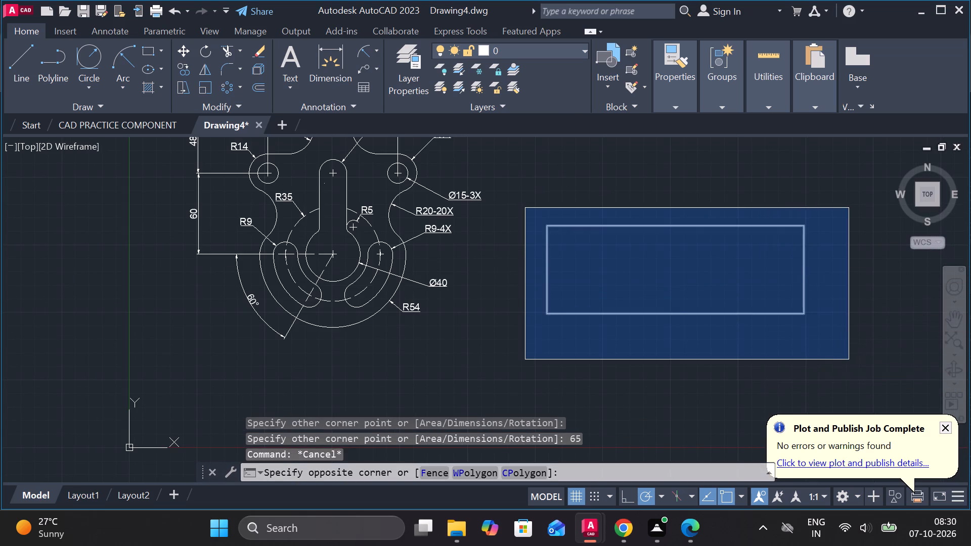
{"action": "type", "text": "EX"}
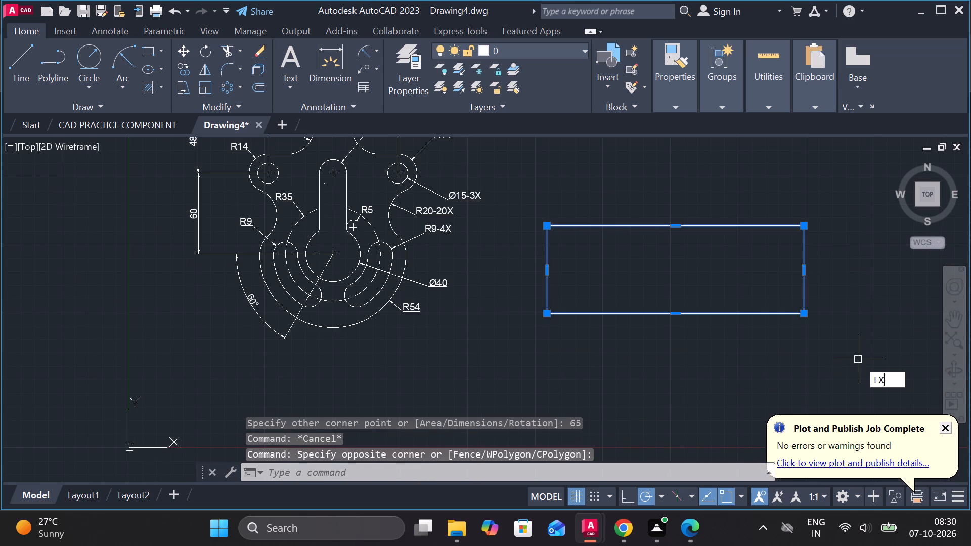
{"action": "left_click", "coordinate": [844, 413]}
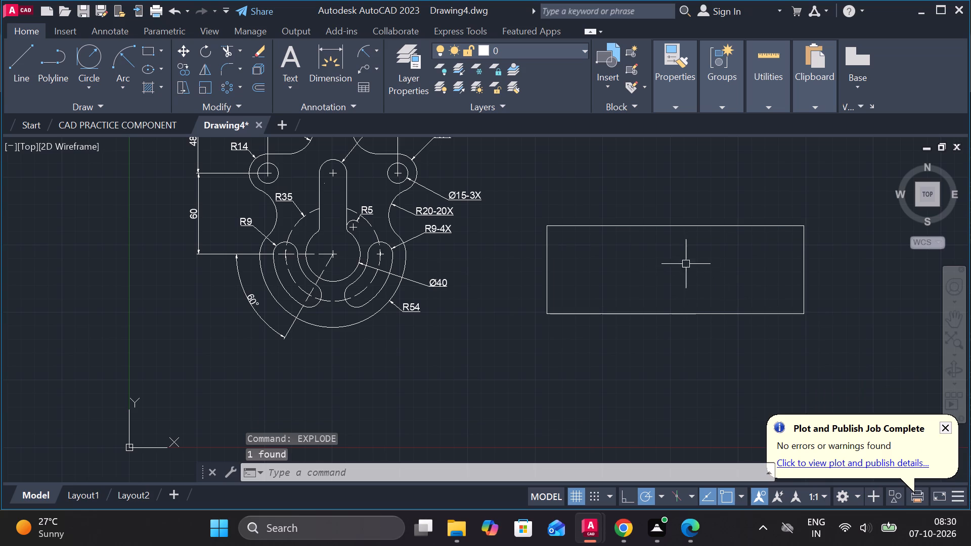
Offset the rectangle's right edge inward three times in succession, spacing the vertical lines 25 apart.
{"action": "key", "text": "o"}
{"action": "key", "text": "Return"}
{"action": "key", "text": "Return"}
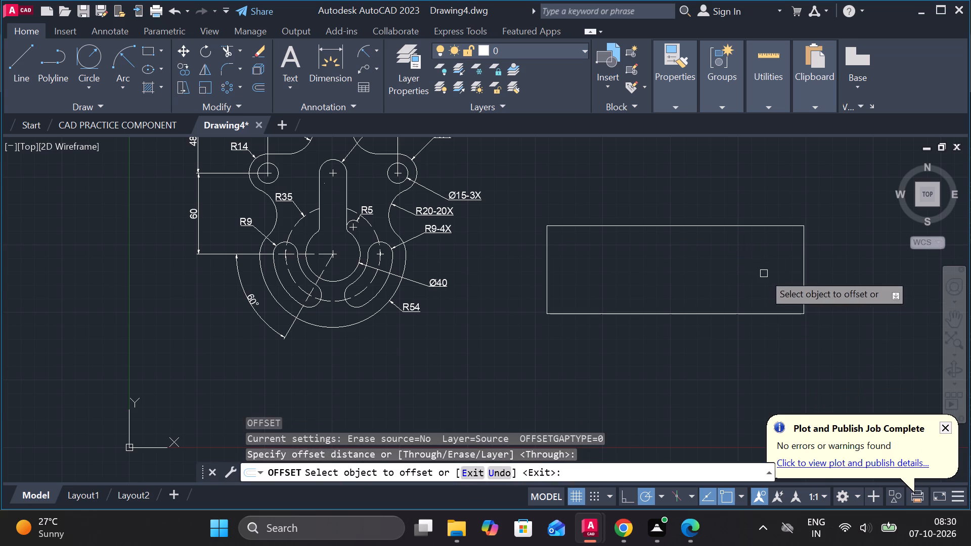
{"action": "left_click", "coordinate": [804, 279]}
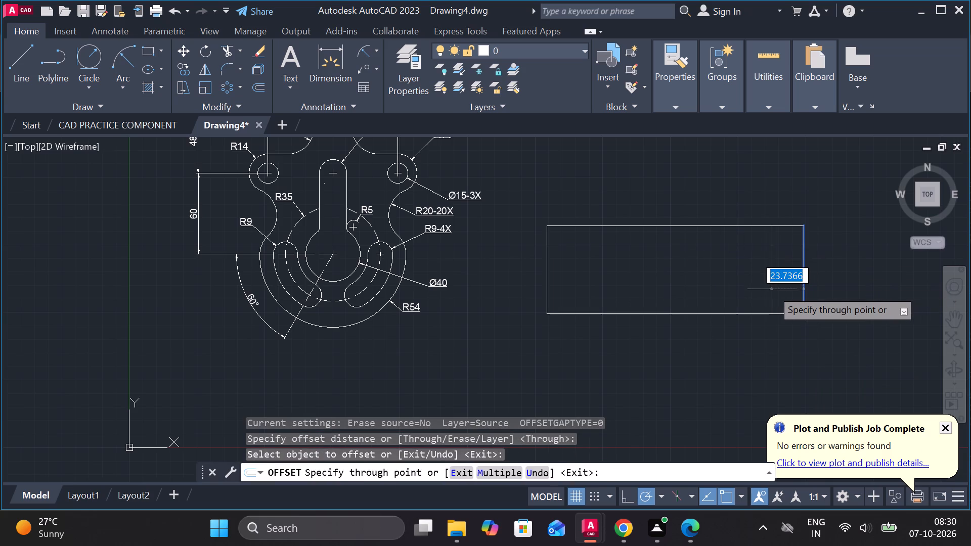
{"action": "type", "text": "25"}
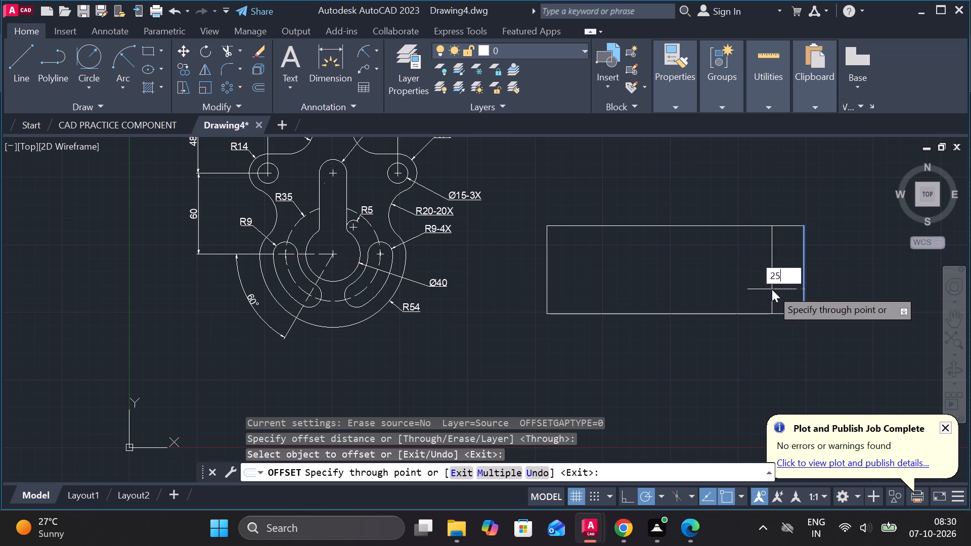
{"action": "key", "text": "space"}
{"action": "left_click", "coordinate": [771, 287]}
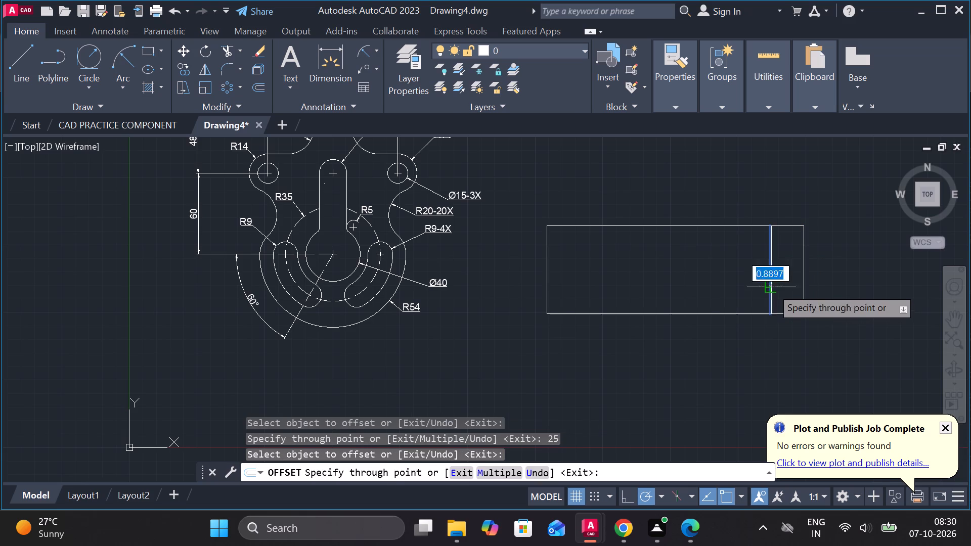
{"action": "type", "text": "25"}
{"action": "key", "text": "space"}
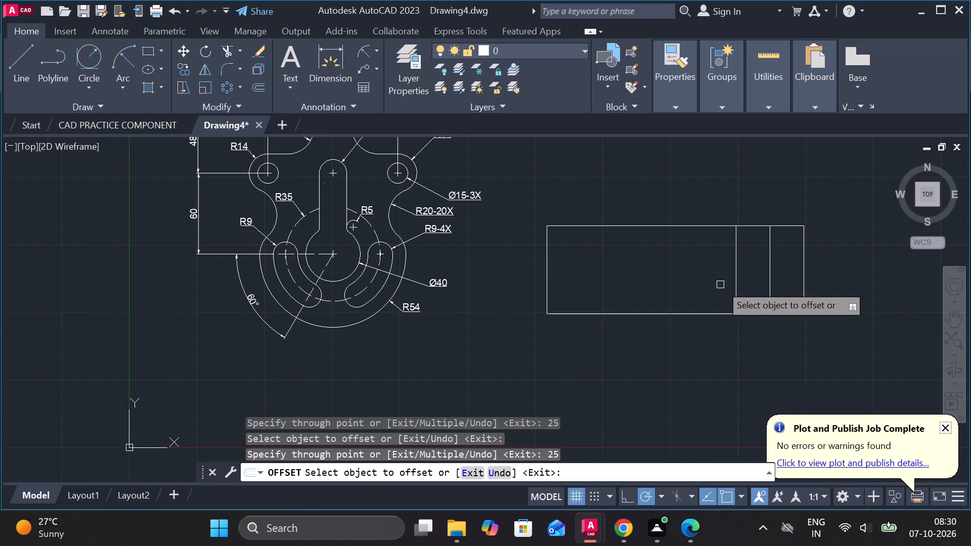
{"action": "left_click", "coordinate": [738, 257]}
{"action": "type", "text": "25"}
{"action": "key", "text": "space"}
Offset the rectangle's bottom edge upward by 20.
{"action": "left_click", "coordinate": [632, 316]}
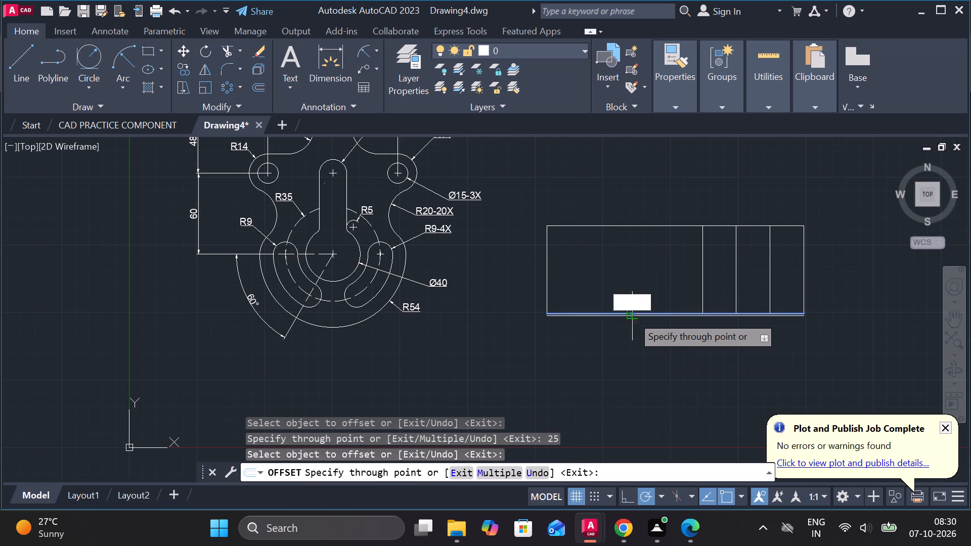
{"action": "type", "text": "20"}
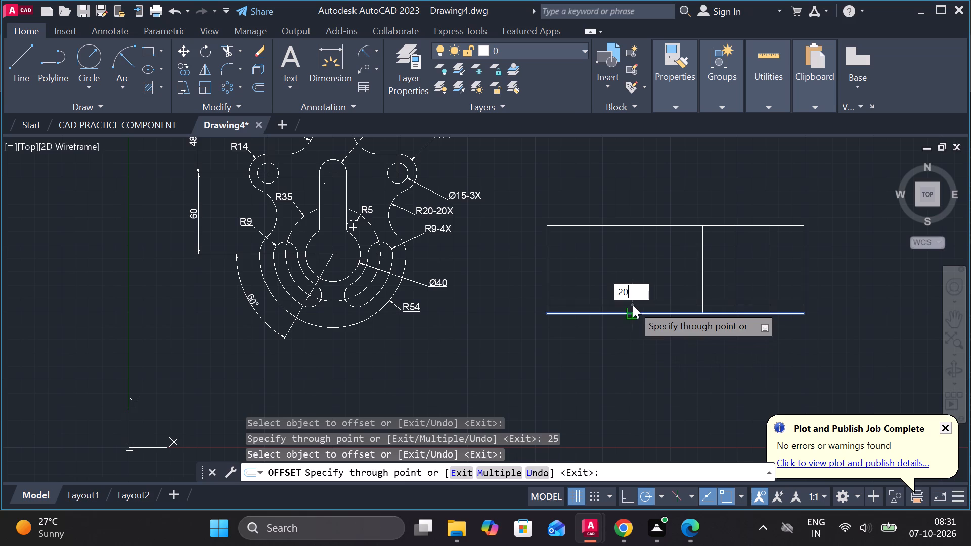
{"action": "key", "text": "Return"}
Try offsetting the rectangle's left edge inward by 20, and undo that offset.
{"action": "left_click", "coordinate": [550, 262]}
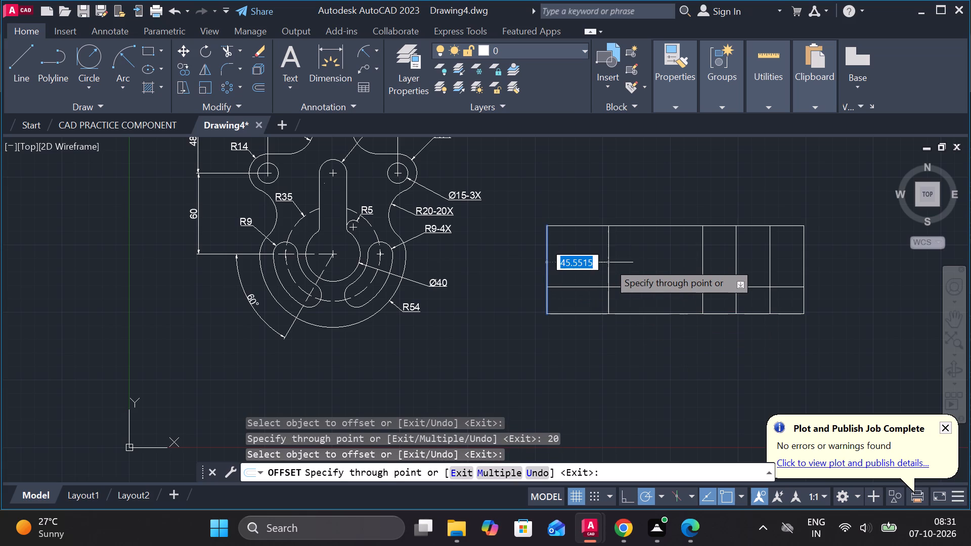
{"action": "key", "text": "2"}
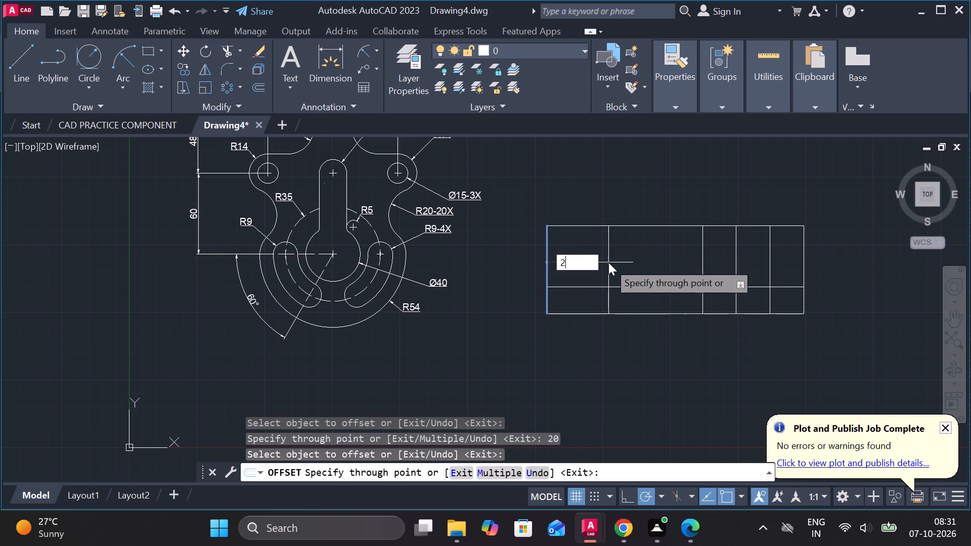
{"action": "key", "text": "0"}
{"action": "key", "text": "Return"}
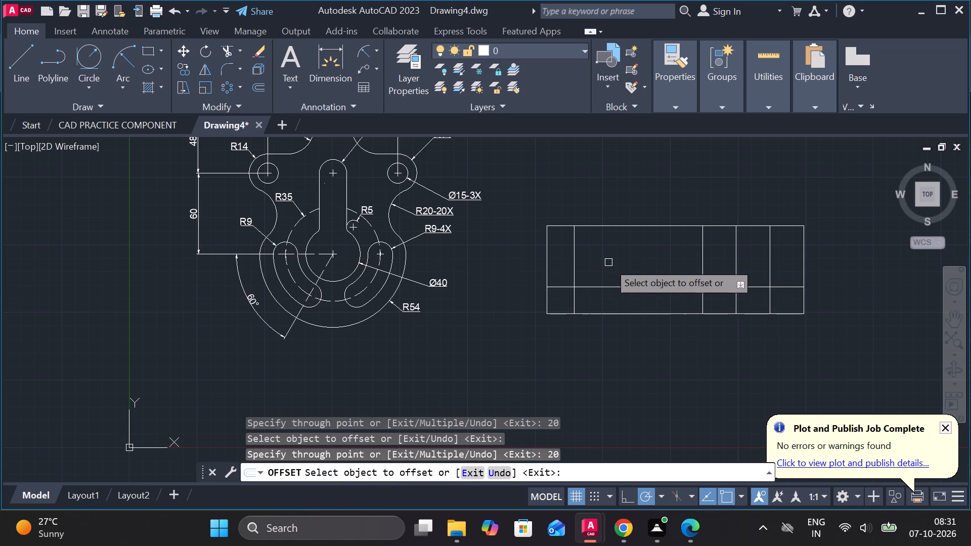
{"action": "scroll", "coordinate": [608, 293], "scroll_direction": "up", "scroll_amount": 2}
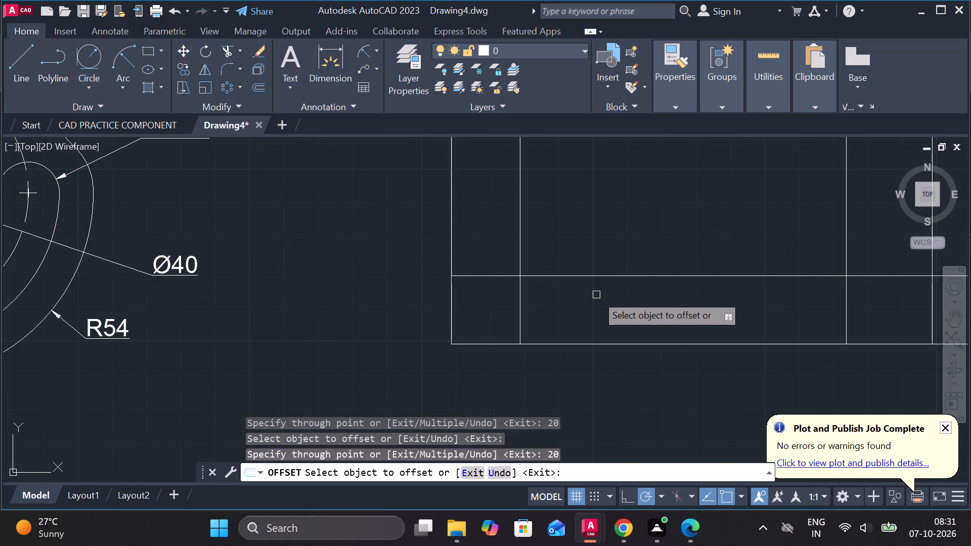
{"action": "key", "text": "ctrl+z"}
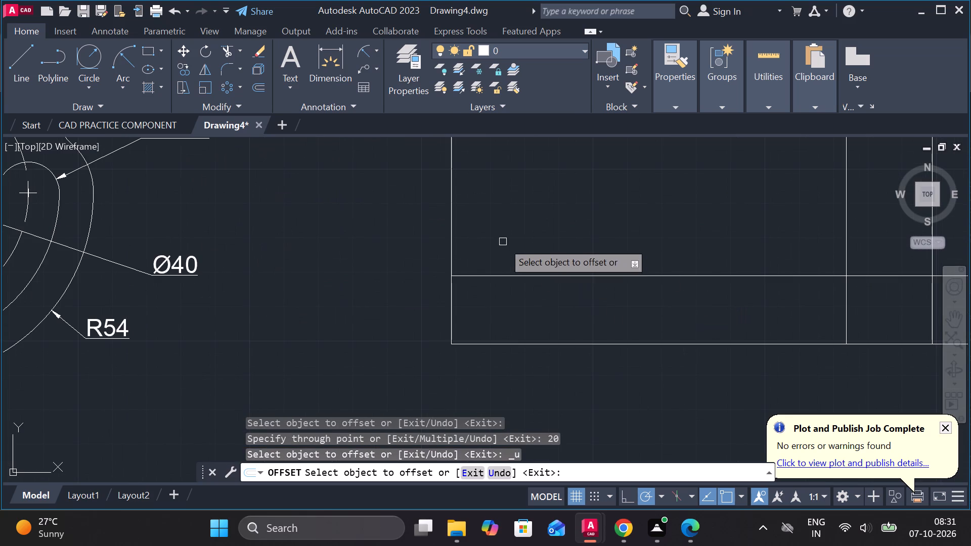
Offset the rectangle's left edge inward by 25.
{"action": "left_click", "coordinate": [451, 236]}
{"action": "type", "text": "25"}
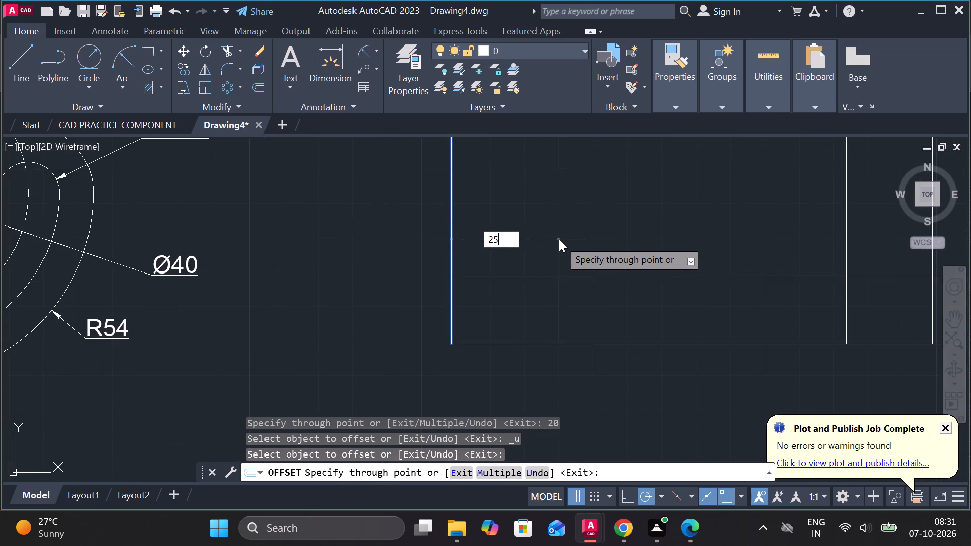
{"action": "key", "text": "Return"}
{"action": "scroll", "coordinate": [559, 239], "scroll_direction": "down", "scroll_amount": 1}
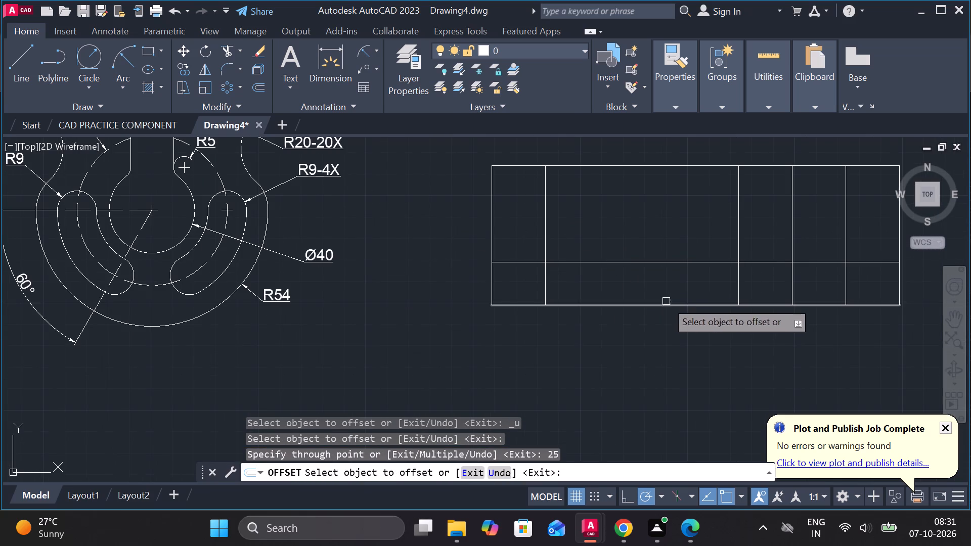
{"action": "key", "text": "Escape"}
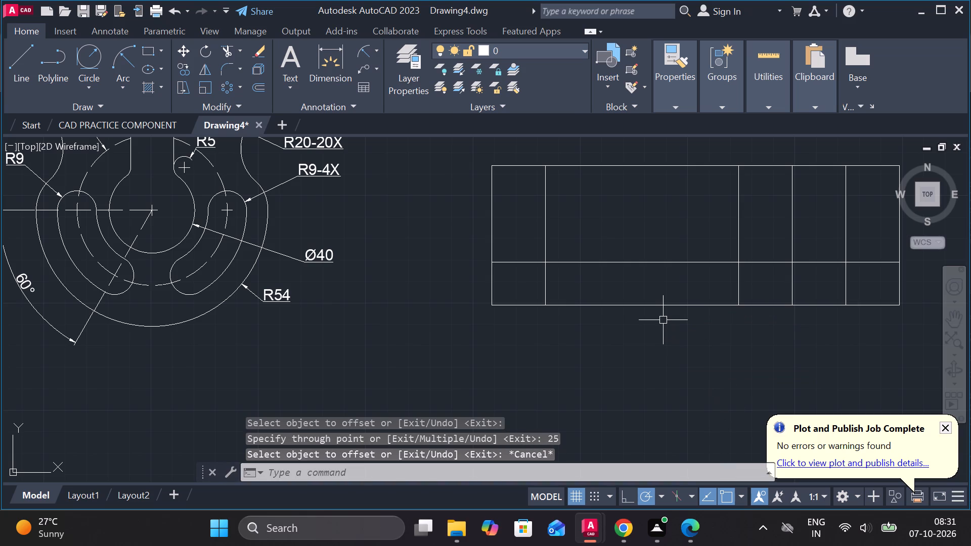
Trim the left inner vertical above the horizontal line, the two rightmost inner verticals below it, and the horizontal line's middle span.
{"action": "type", "text": "TR"}
{"action": "key", "text": "space"}
{"action": "left_click", "coordinate": [544, 227]}
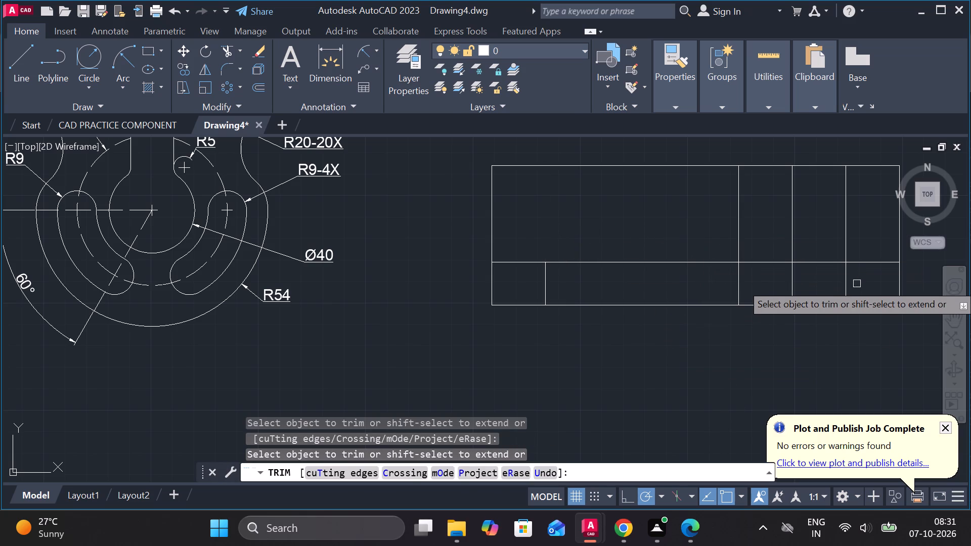
{"action": "left_click_drag", "start_coordinate": [858, 284], "coordinate": [778, 287]}
{"action": "left_click", "coordinate": [703, 264]}
{"action": "middle_click_drag", "start_coordinate": [700, 353], "coordinate": [618, 378]}
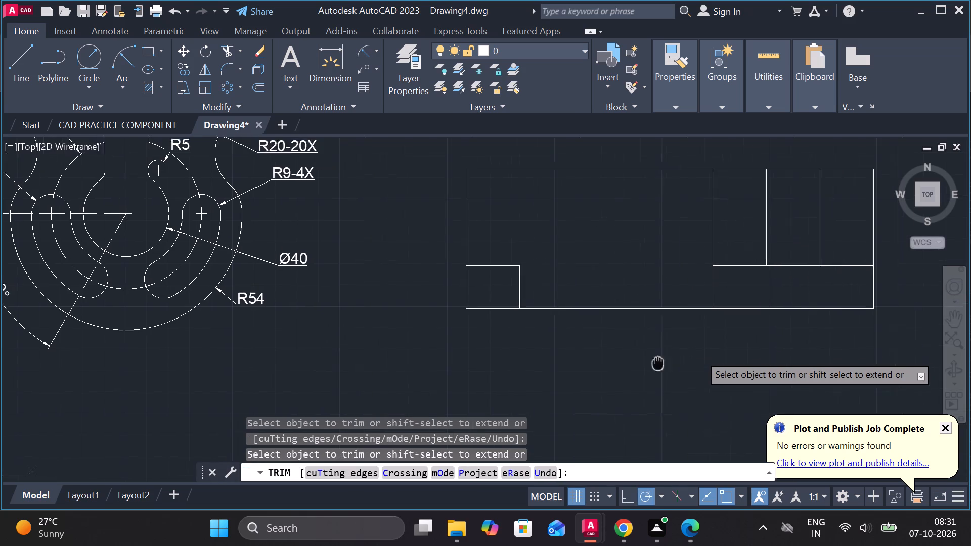
{"action": "middle_click_drag", "start_coordinate": [618, 378], "coordinate": [583, 378]}
{"action": "key", "text": "Escape"}
Copy the horizontal line beneath the three-column grid upward at distances of 7, 14, 21, 28 and 35.
{"action": "left_click", "coordinate": [763, 289]}
{"action": "type", "text": "CO"}
{"action": "key", "text": "Return"}
{"action": "left_click", "coordinate": [781, 285]}
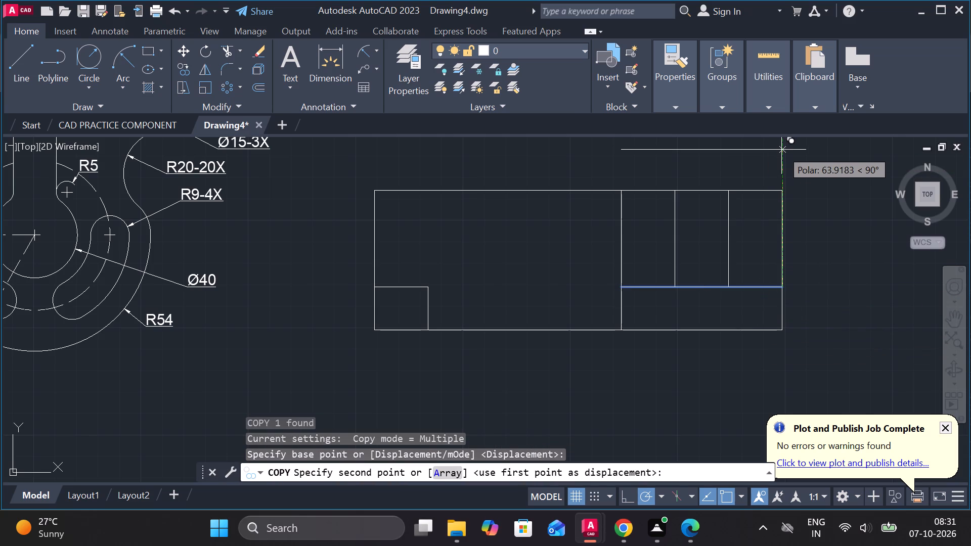
{"action": "key", "text": "7"}
{"action": "key", "text": "Return"}
{"action": "type", "text": "14"}
{"action": "key", "text": "Return"}
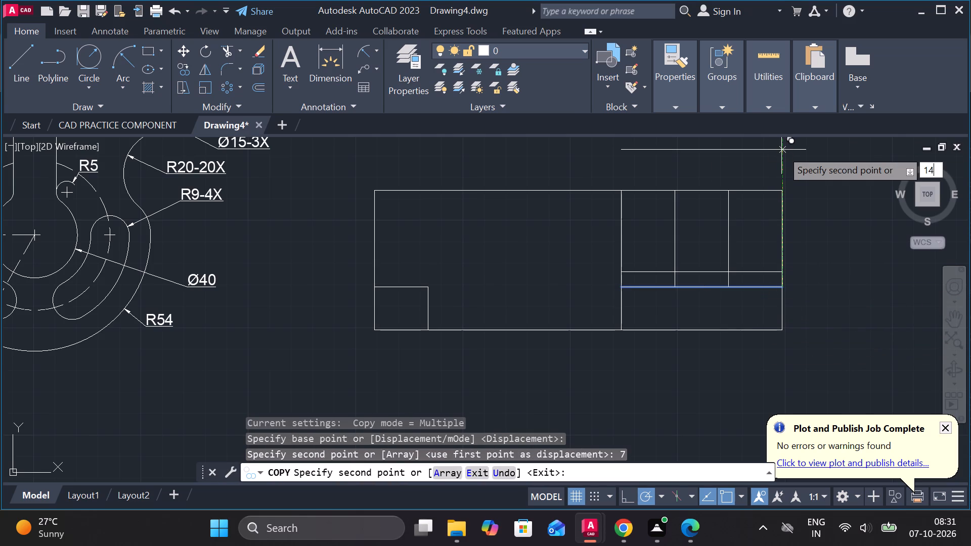
{"action": "type", "text": "21"}
{"action": "key", "text": "Return"}
{"action": "key", "text": "2"}
{"action": "key", "text": "8"}
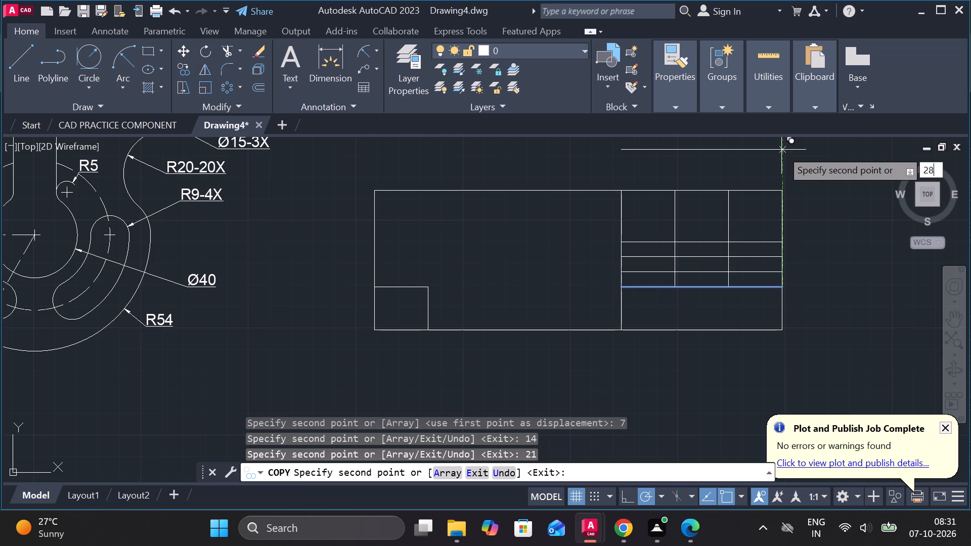
{"action": "key", "text": "Return"}
{"action": "type", "text": "35"}
{"action": "key", "text": "Return"}
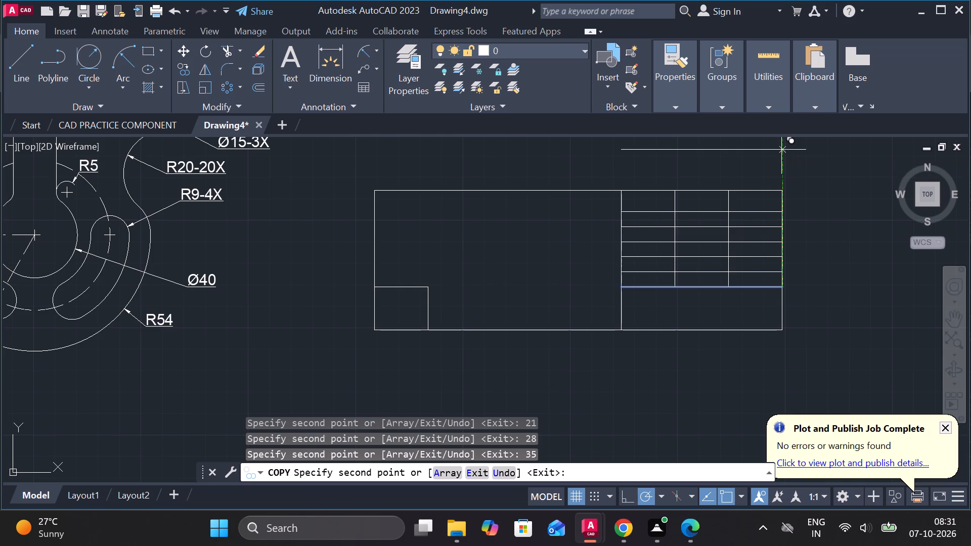
{"action": "key", "text": "Escape"}
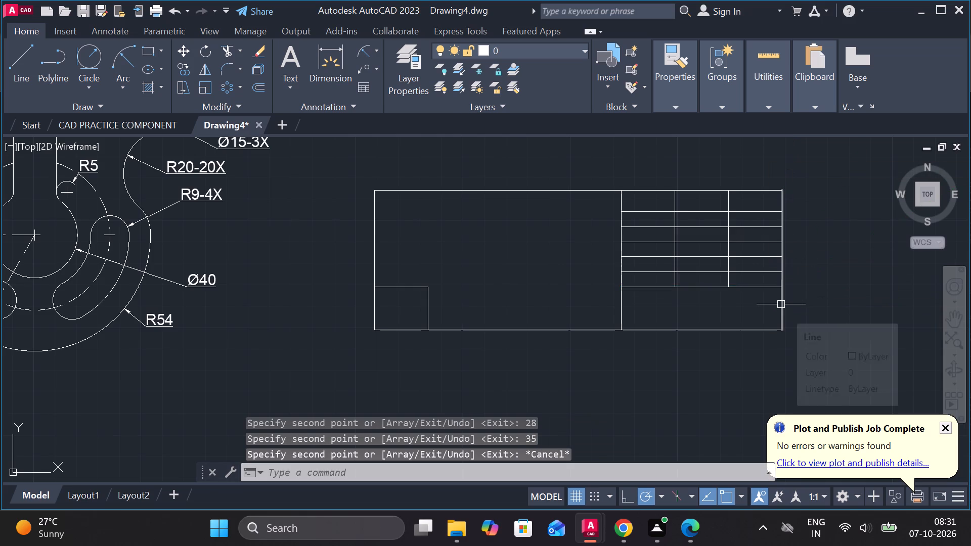
Extend the grid's lowest horizontal line leftward to meet the small box at the rectangle's lower-left corner.
{"action": "type", "text": "EX"}
{"action": "key", "text": "space"}
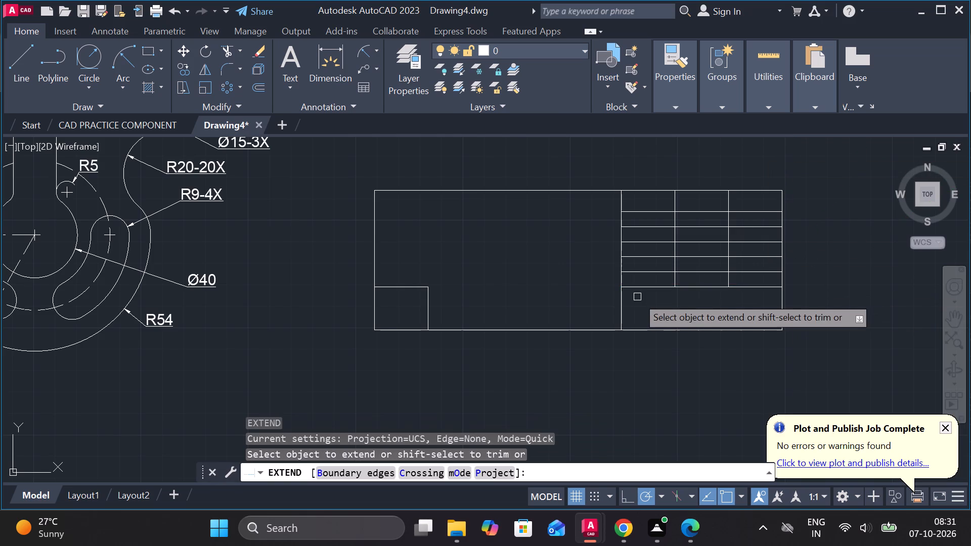
{"action": "left_click", "coordinate": [638, 285]}
{"action": "key", "text": "Escape"}
Add the multiline text DESIGNED in the first column's second cell from the top.
{"action": "scroll", "coordinate": [717, 170], "scroll_direction": "up", "scroll_amount": 1}
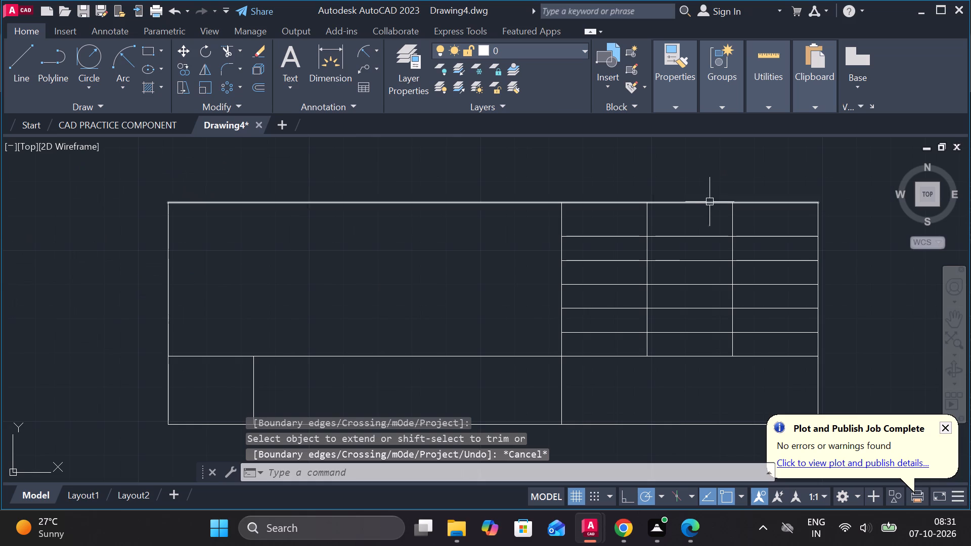
{"action": "type", "text": "MT"}
{"action": "key", "text": "Return"}
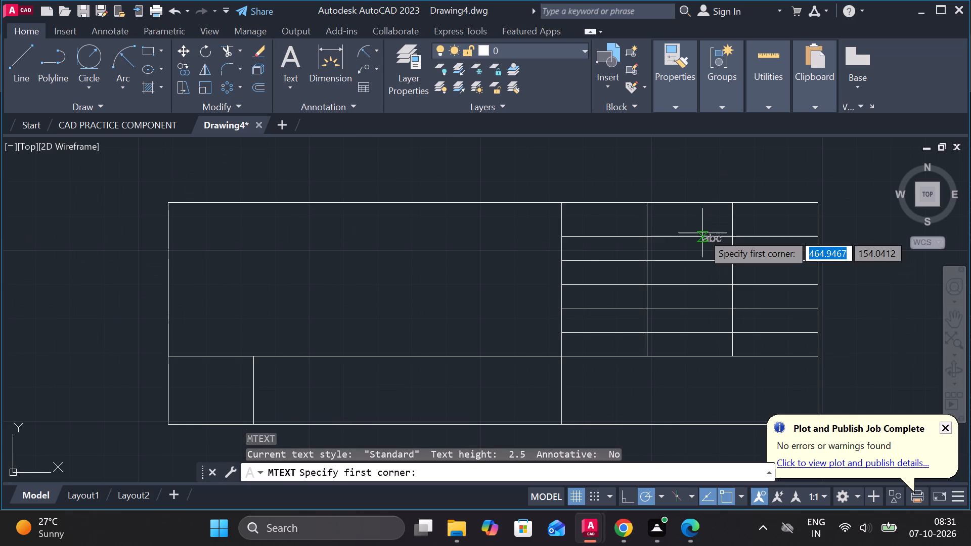
{"action": "scroll", "coordinate": [620, 240], "scroll_direction": "up", "scroll_amount": 1}
{"action": "scroll", "coordinate": [548, 250], "scroll_direction": "up", "scroll_amount": 2}
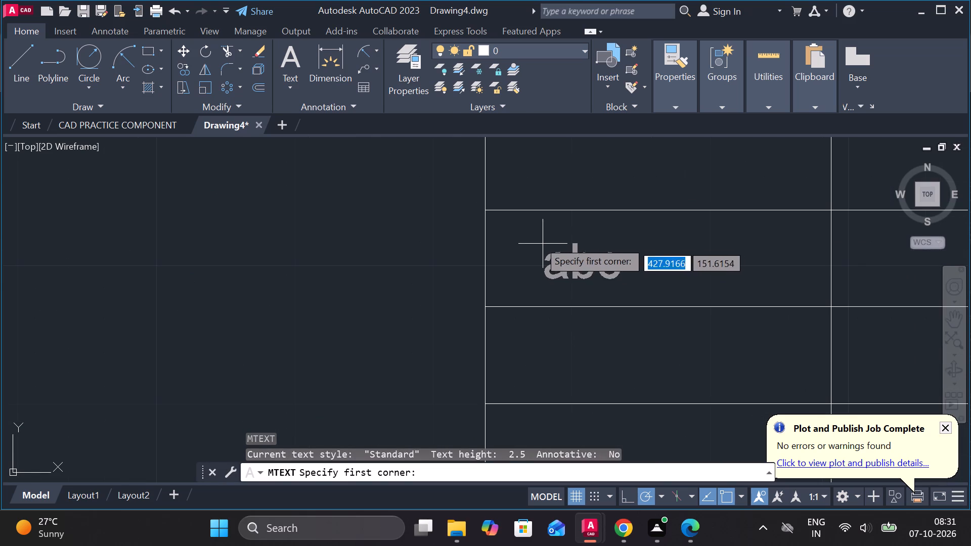
{"action": "left_click", "coordinate": [519, 224]}
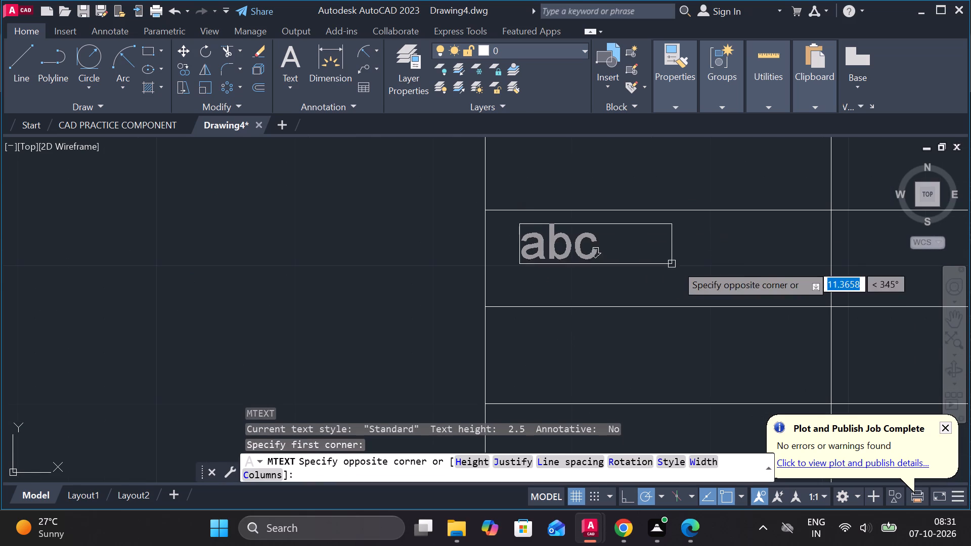
{"action": "left_click", "coordinate": [792, 290]}
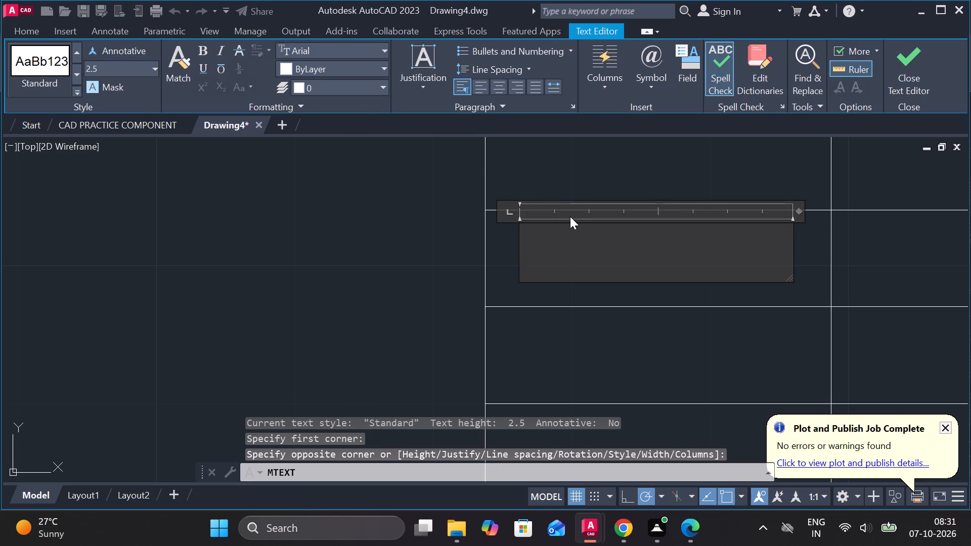
{"action": "type", "text": "DESIGNED"}
{"action": "left_click", "coordinate": [909, 58]}
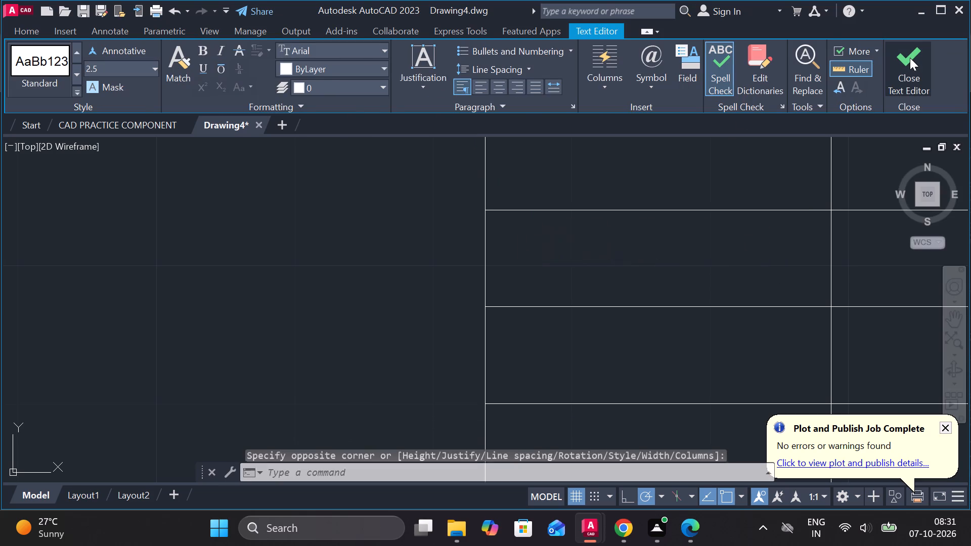
Center-justify the DESIGNED text.
{"action": "double_click", "coordinate": [685, 234]}
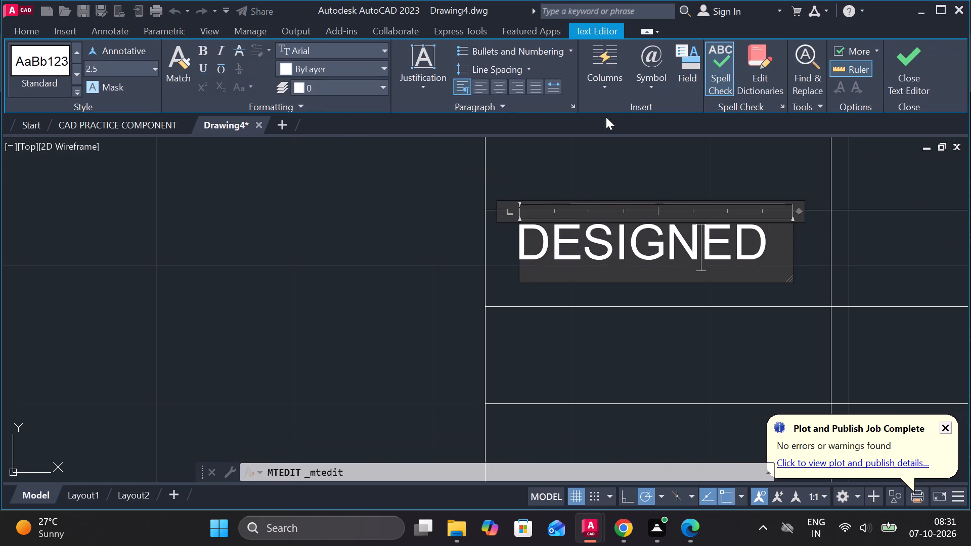
{"action": "left_click", "coordinate": [492, 89]}
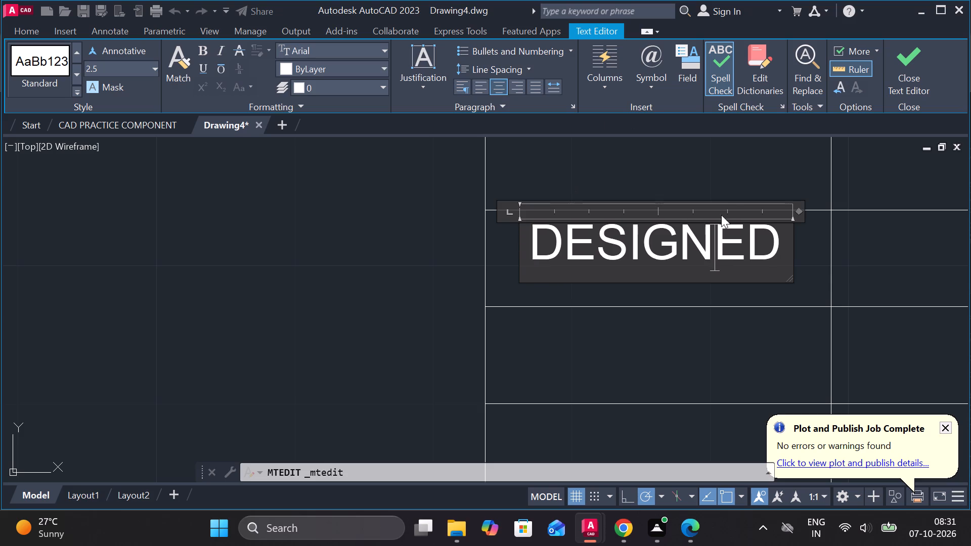
{"action": "left_click", "coordinate": [895, 66]}
Reposition the DESIGNED text near the middle of its cell, turning object snap off for the move and back on.
{"action": "scroll", "coordinate": [634, 256], "scroll_direction": "down", "scroll_amount": 1}
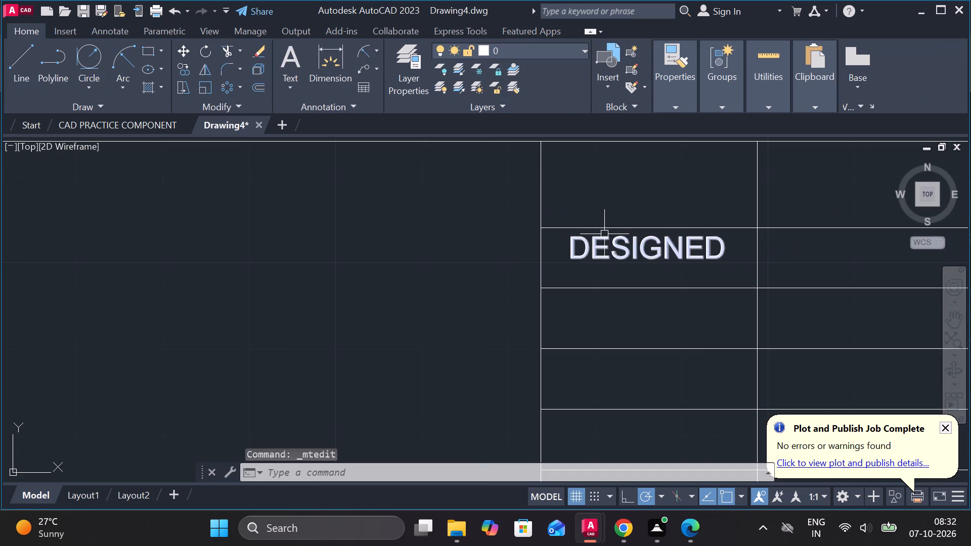
{"action": "left_click", "coordinate": [604, 238]}
{"action": "left_click", "coordinate": [564, 239]}
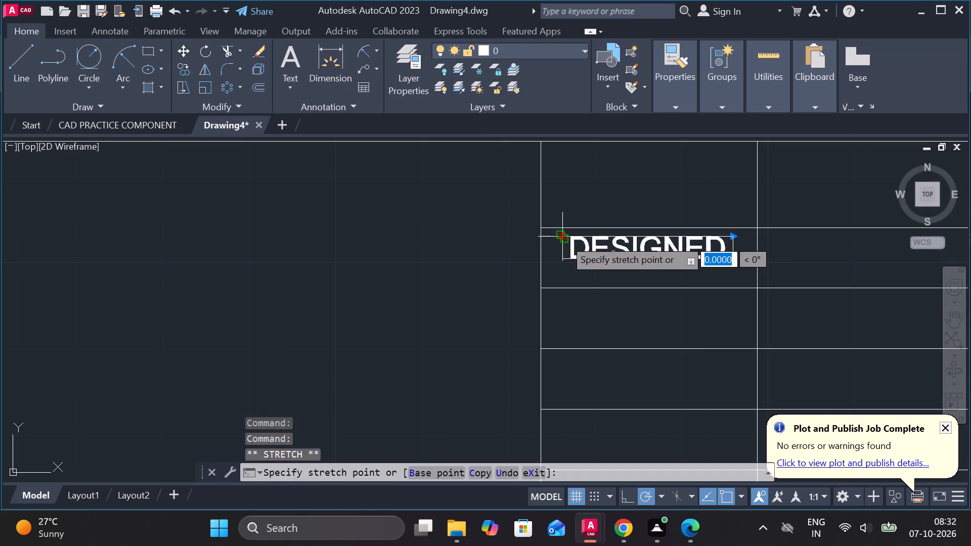
{"action": "left_click", "coordinate": [564, 244]}
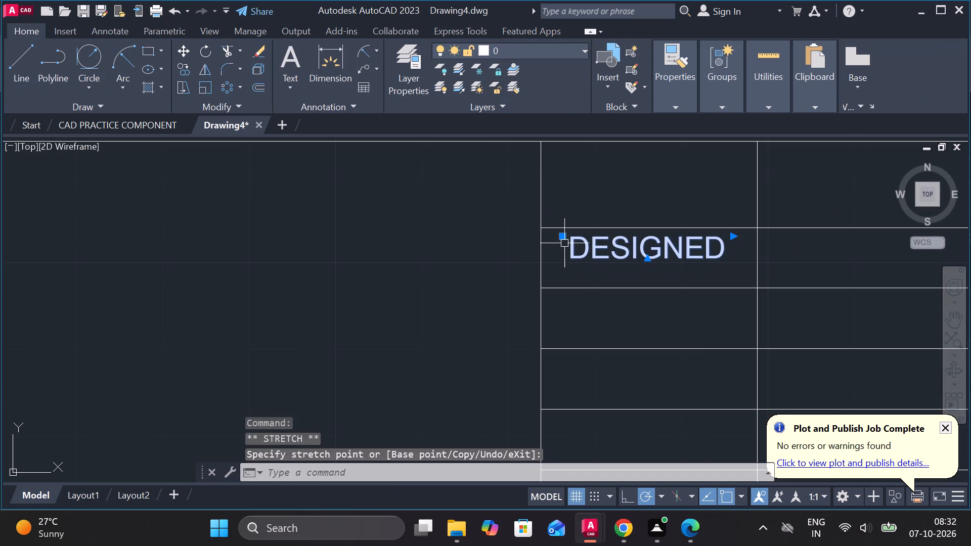
{"action": "left_click", "coordinate": [564, 237]}
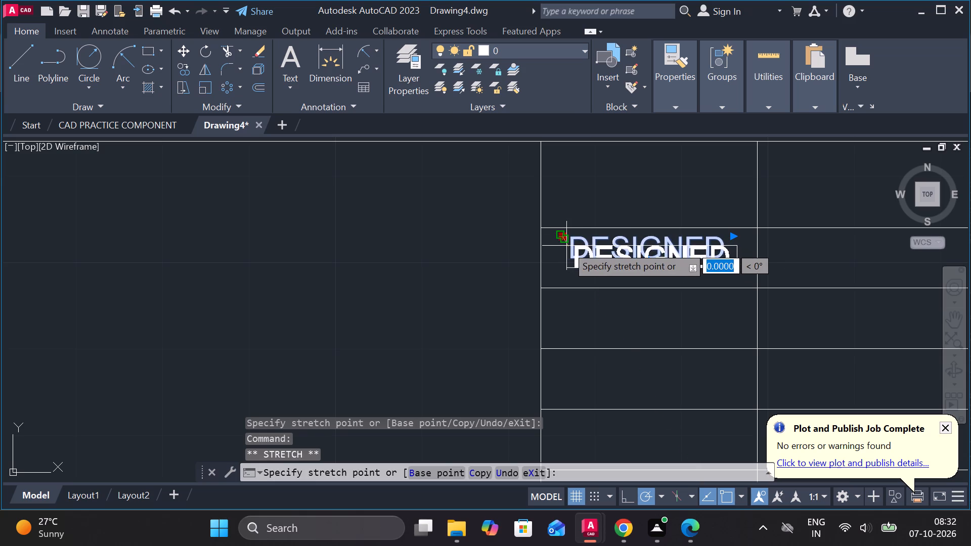
{"action": "left_click", "coordinate": [566, 246]}
{"action": "left_click", "coordinate": [724, 498]}
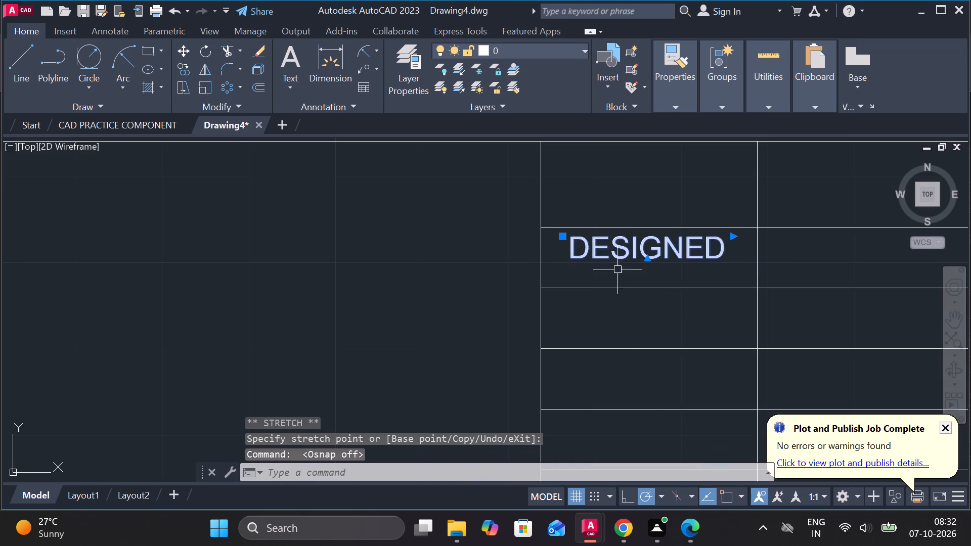
{"action": "left_click", "coordinate": [562, 236]}
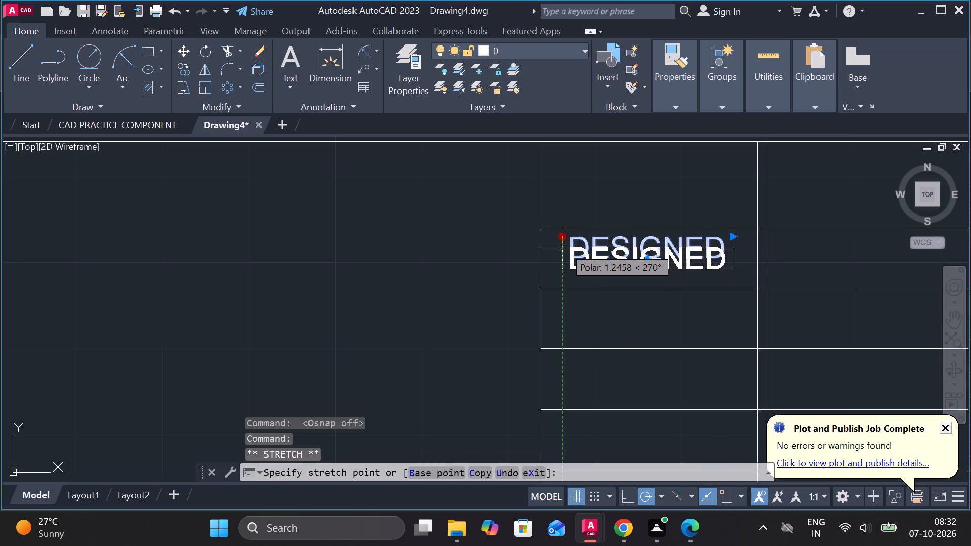
{"action": "left_click", "coordinate": [564, 247]}
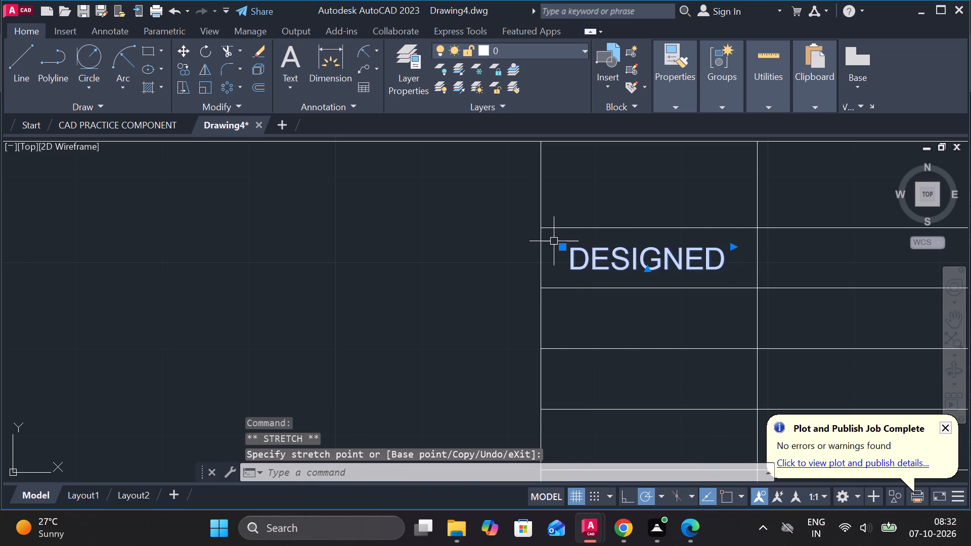
{"action": "scroll", "coordinate": [559, 246], "scroll_direction": "up", "scroll_amount": 1}
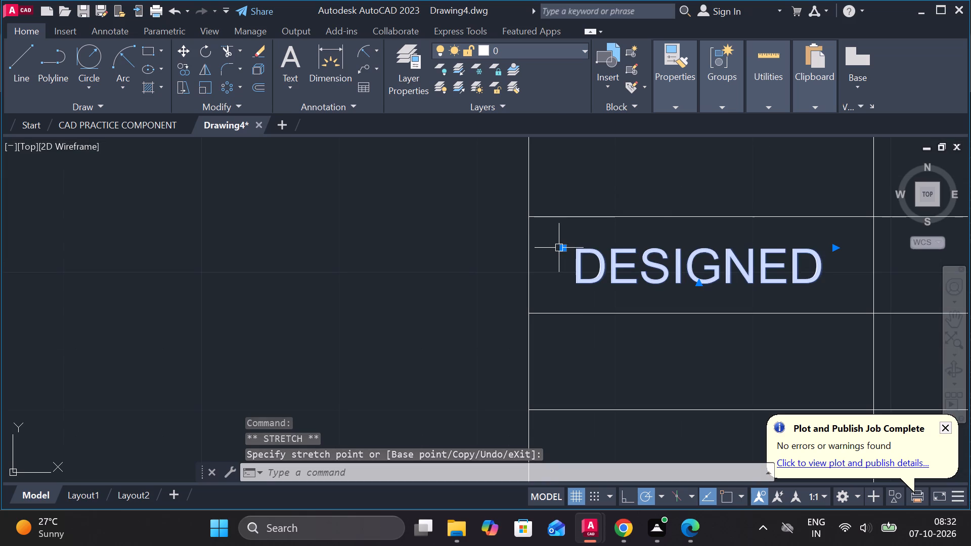
{"action": "left_click", "coordinate": [561, 250]}
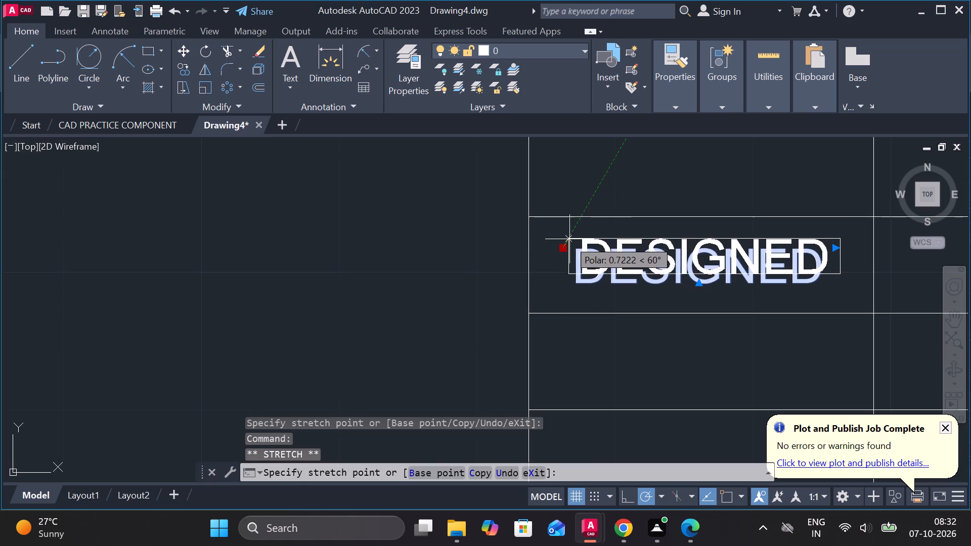
{"action": "left_click", "coordinate": [568, 240]}
{"action": "scroll", "coordinate": [645, 257], "scroll_direction": "down", "scroll_amount": 1}
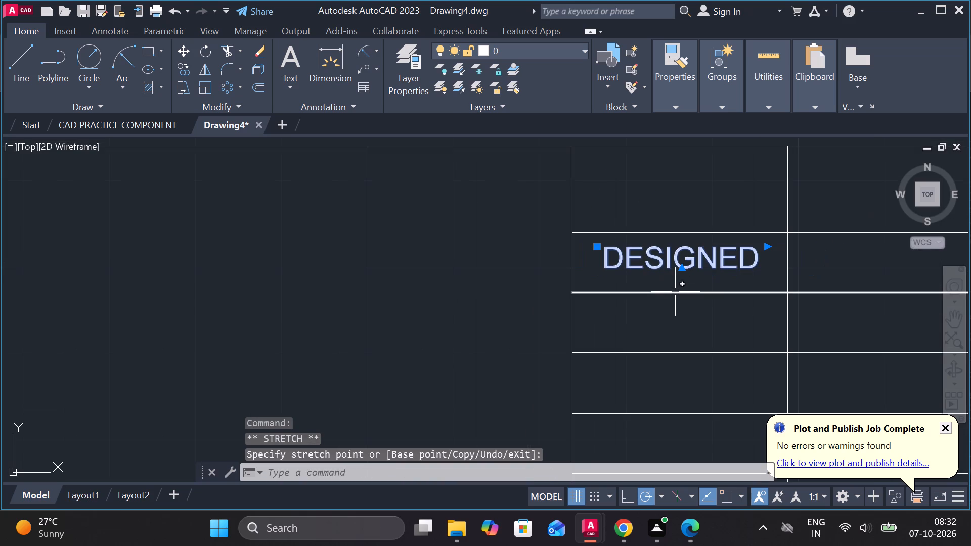
{"action": "key", "text": "Escape"}
{"action": "left_click", "coordinate": [722, 494]}
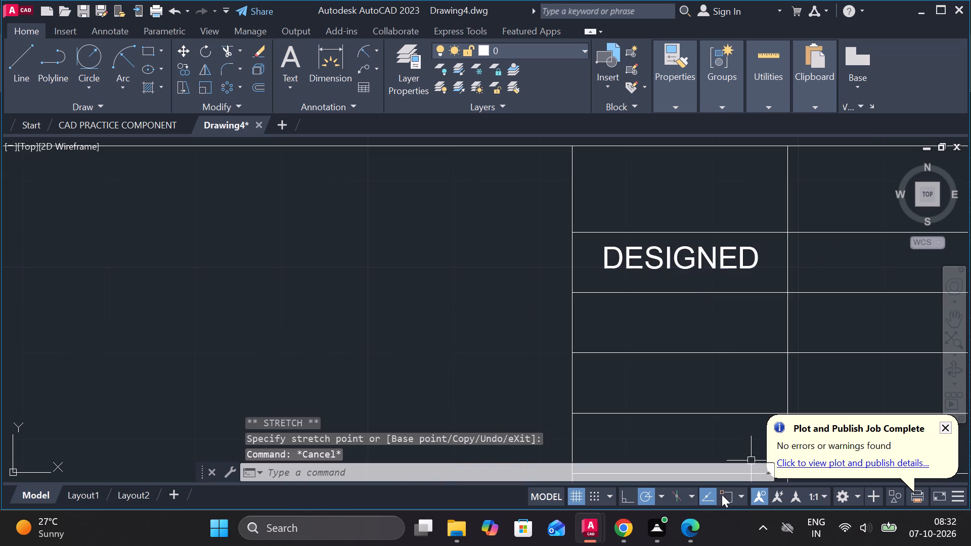
Copy the DESIGNED text straight down into each of the four cells below it in the first column.
{"action": "left_click", "coordinate": [642, 248]}
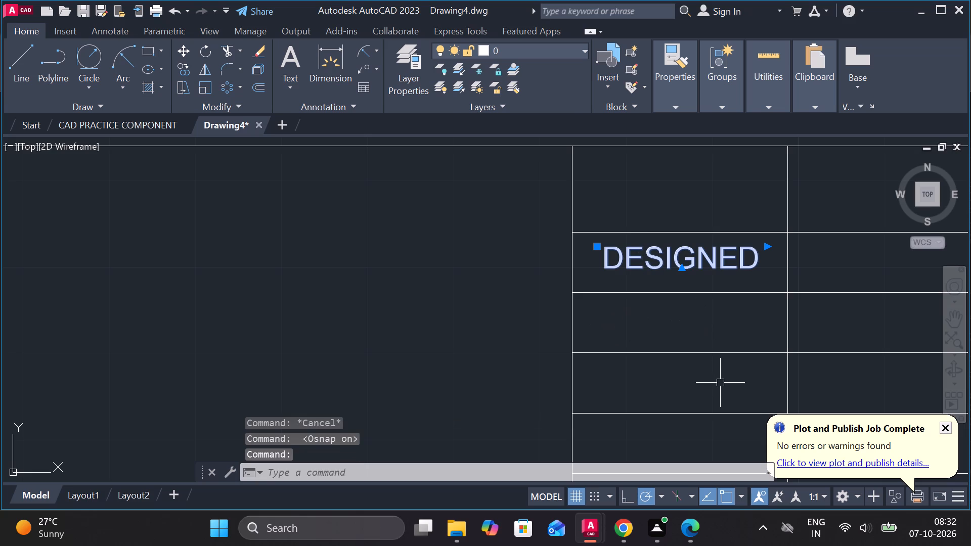
{"action": "type", "text": "CO"}
{"action": "key", "text": "Return"}
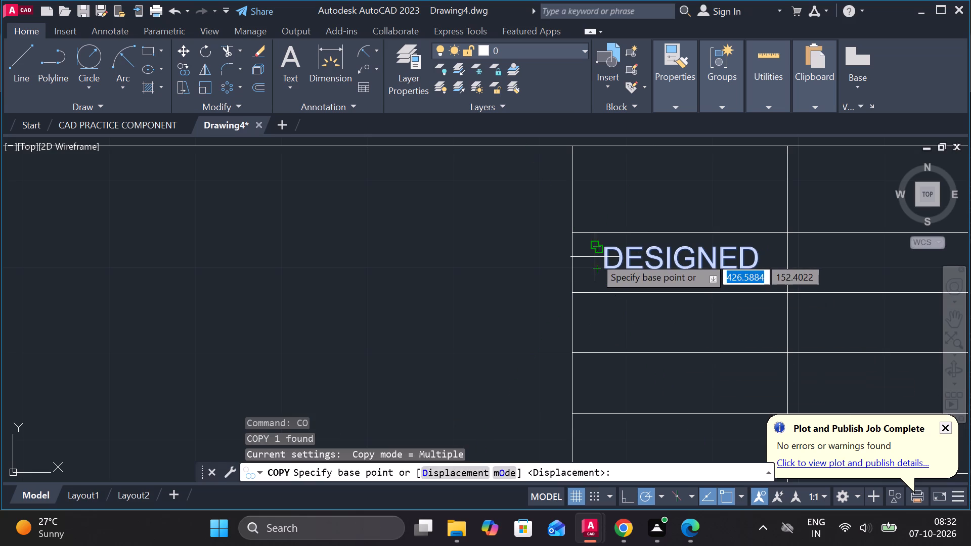
{"action": "left_click", "coordinate": [600, 250]}
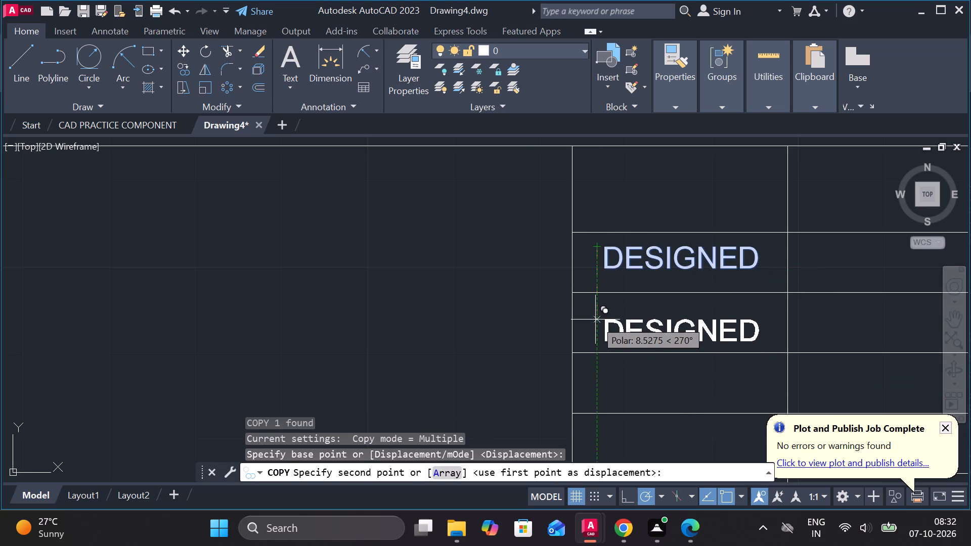
{"action": "left_click", "coordinate": [595, 310]}
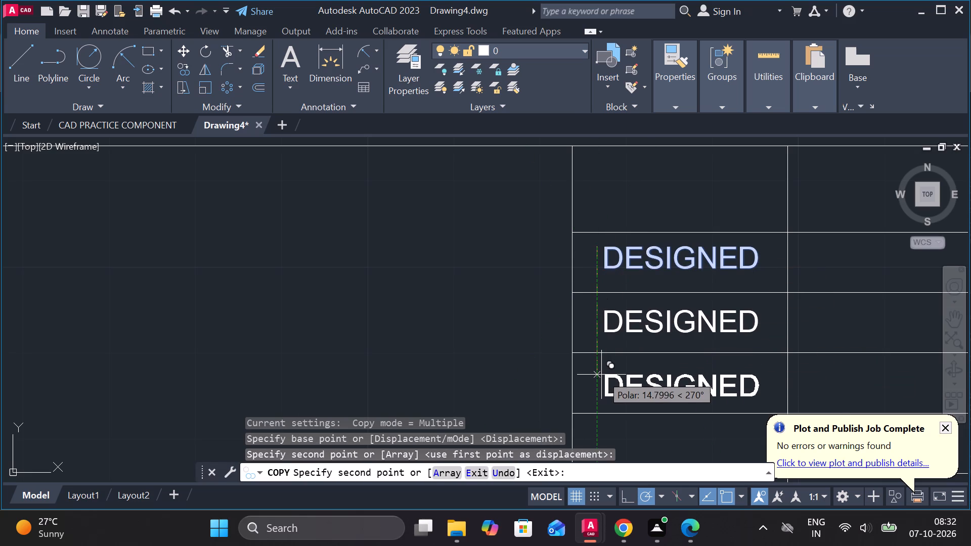
{"action": "left_click", "coordinate": [601, 372]}
{"action": "middle_click_drag", "start_coordinate": [600, 374], "coordinate": [578, 303]}
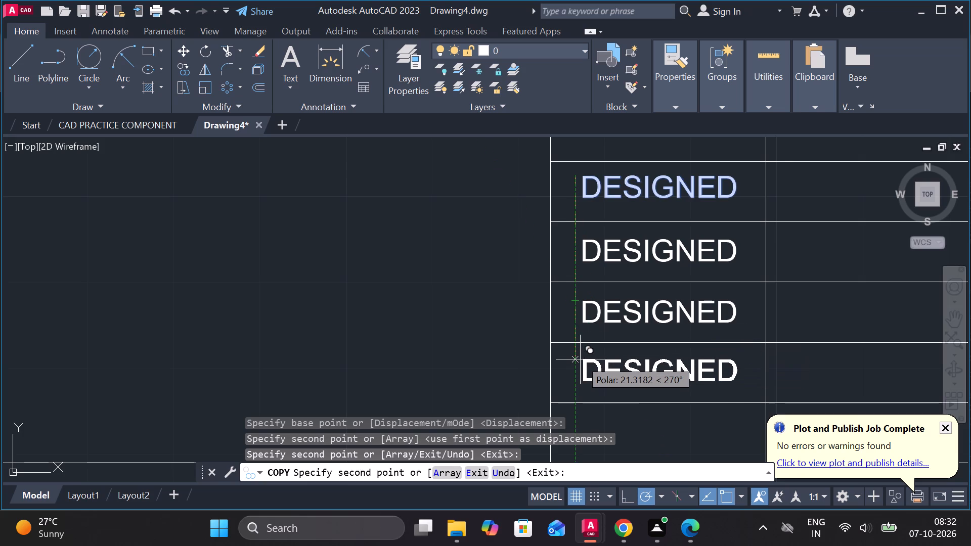
{"action": "left_click", "coordinate": [580, 359]}
{"action": "middle_click_drag", "start_coordinate": [588, 372], "coordinate": [577, 283]}
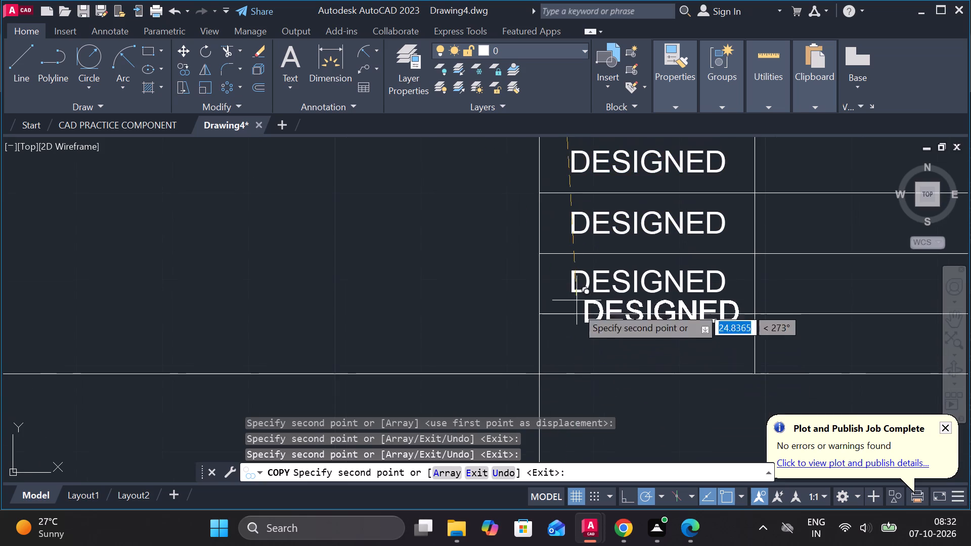
{"action": "left_click", "coordinate": [570, 330]}
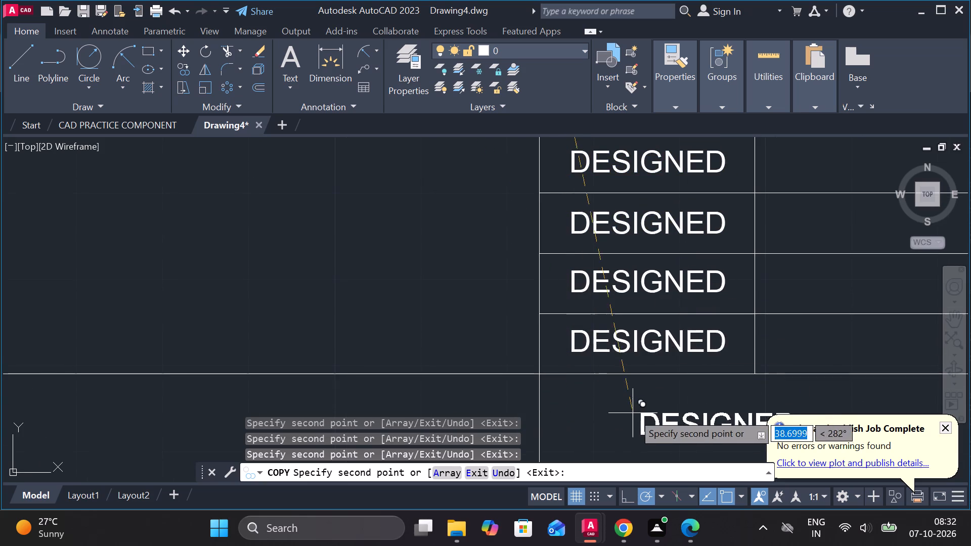
Place two more copies of the DESIGNED text in the title block's bottom-right cell, one near its upper left, one near its lower right.
{"action": "middle_click_drag", "start_coordinate": [633, 414], "coordinate": [541, 306]}
{"action": "left_click", "coordinate": [520, 300]}
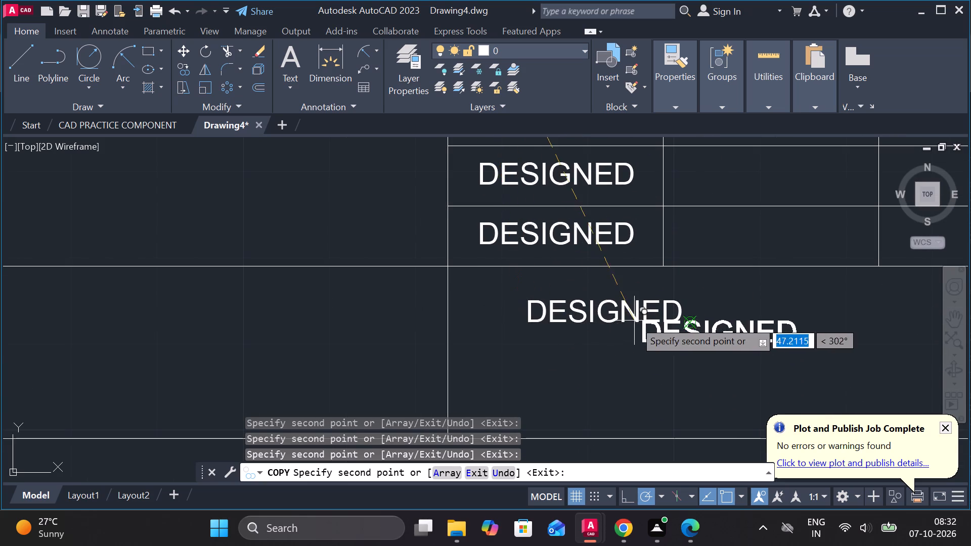
{"action": "middle_click_drag", "start_coordinate": [633, 321], "coordinate": [384, 314]}
{"action": "middle_click_drag", "start_coordinate": [566, 385], "coordinate": [510, 322]}
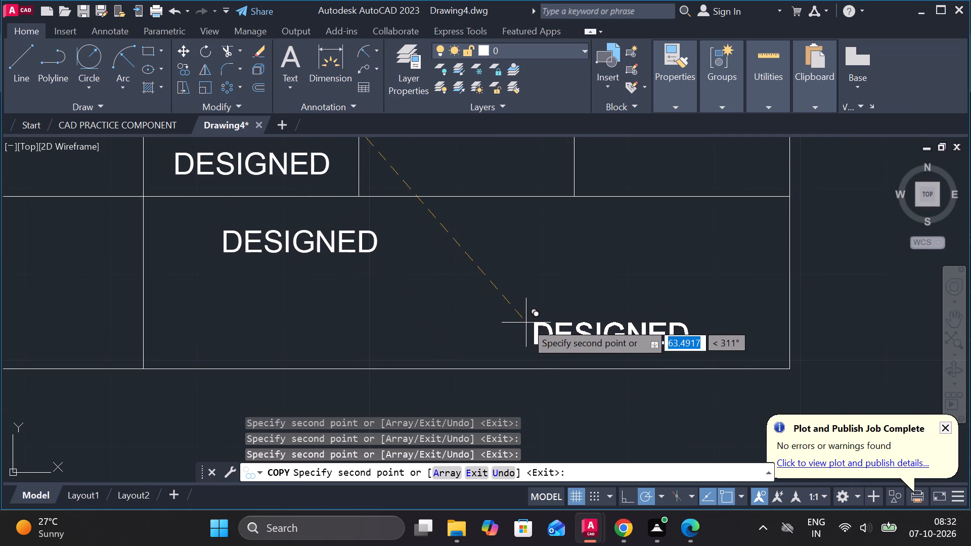
{"action": "left_click", "coordinate": [531, 331]}
Copy the DESIGNED text into the top-row cells of the second and third narrow columns.
{"action": "scroll", "coordinate": [501, 238], "scroll_direction": "down", "scroll_amount": 2}
{"action": "middle_click_drag", "start_coordinate": [509, 238], "coordinate": [555, 350]}
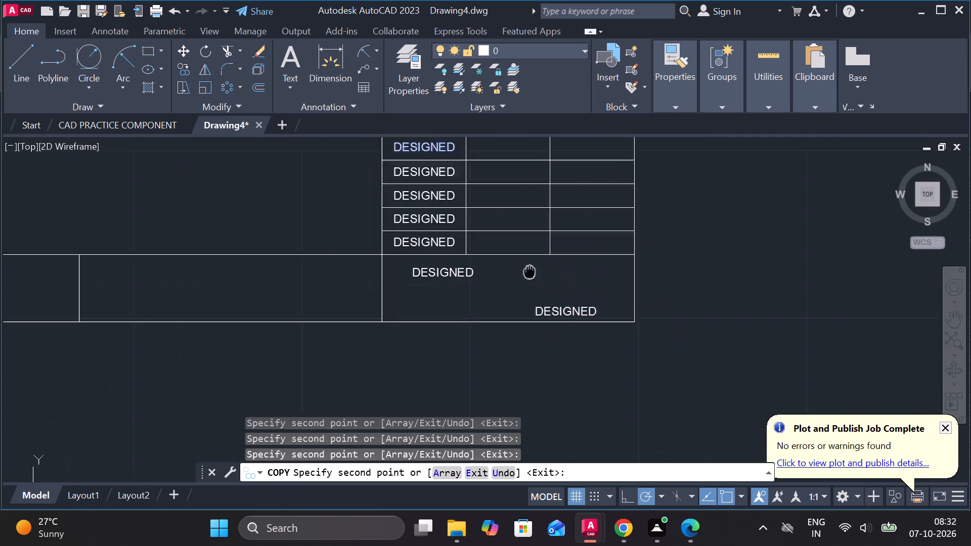
{"action": "middle_click_drag", "start_coordinate": [555, 350], "coordinate": [576, 404]}
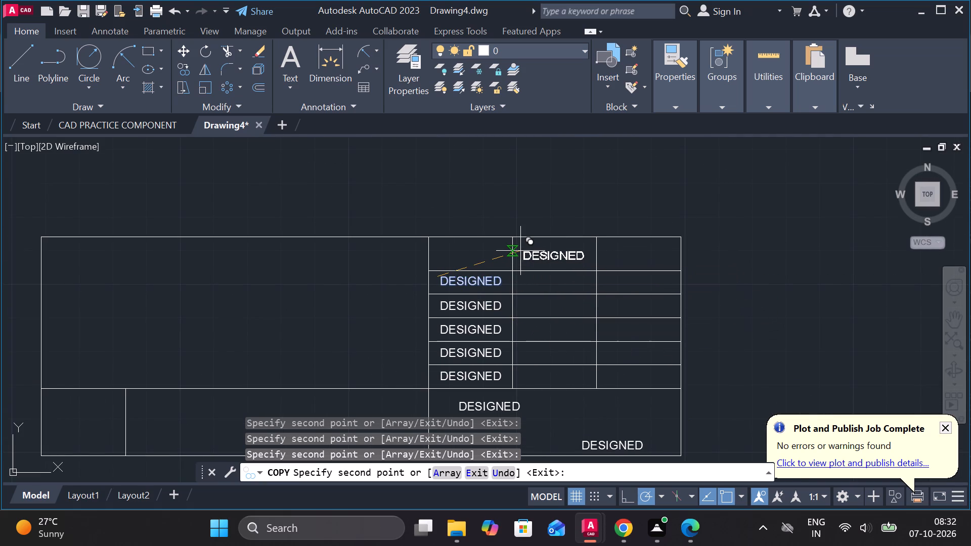
{"action": "scroll", "coordinate": [520, 250], "scroll_direction": "up", "scroll_amount": 1}
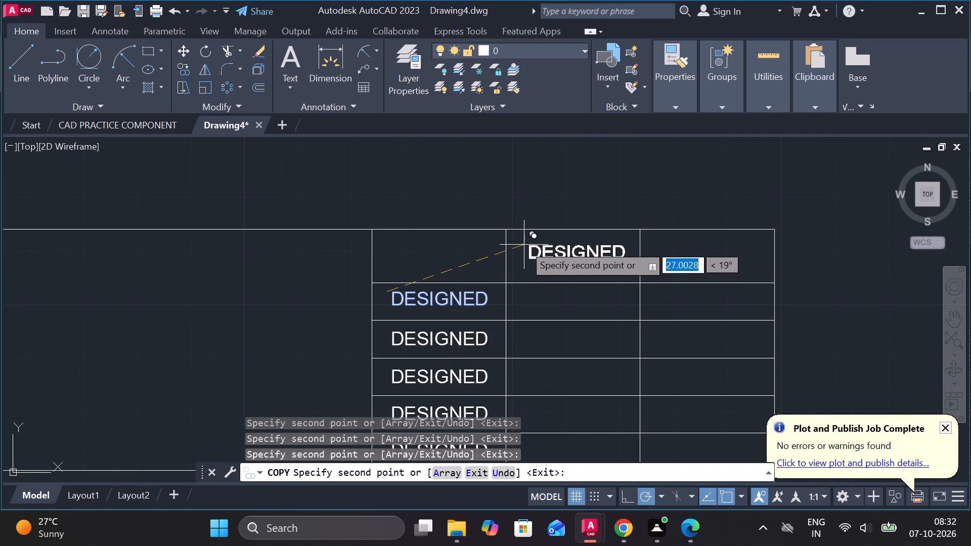
{"action": "left_click", "coordinate": [524, 245]}
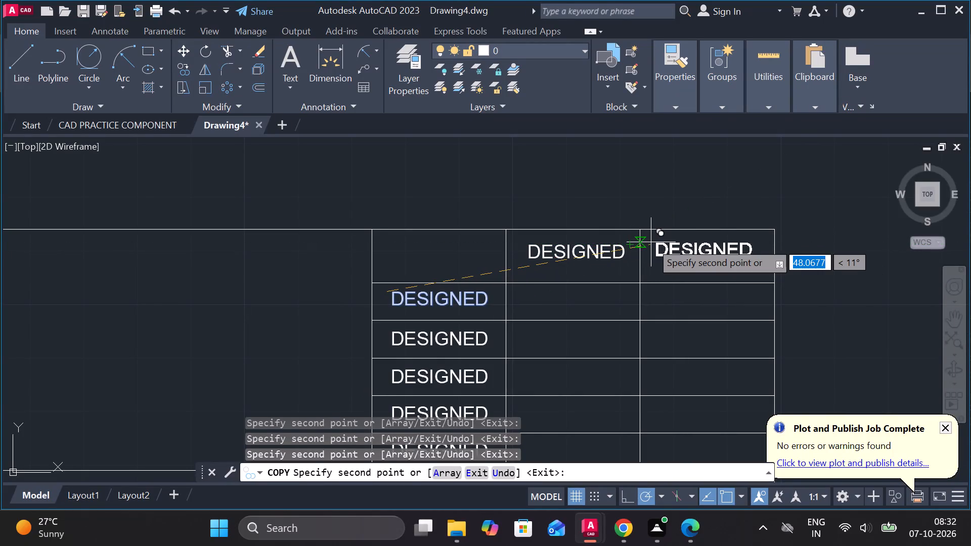
{"action": "left_click", "coordinate": [652, 242]}
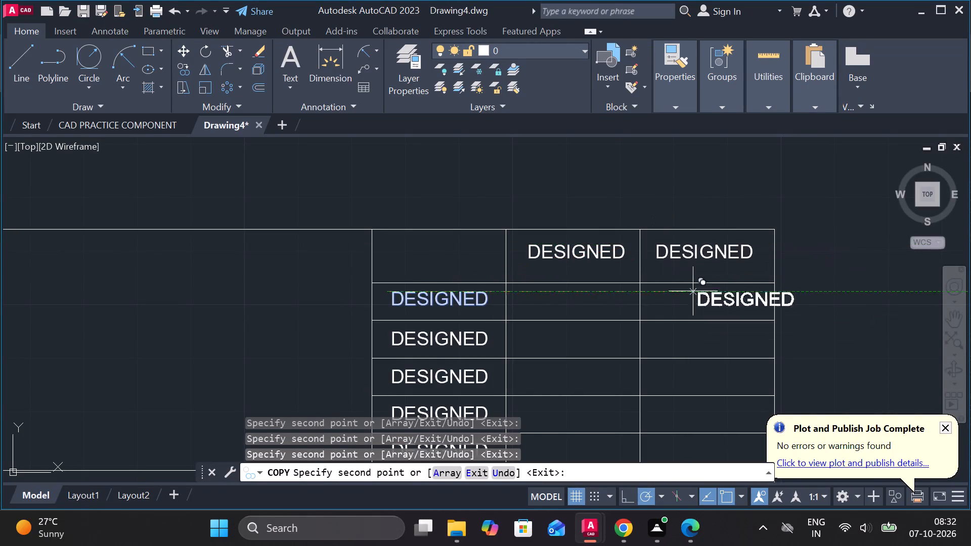
Copy the DESIGNED text into the large upper-left cell, the wide bottom-middle cell and the small bottom-left cell, ending the Copy command.
{"action": "scroll", "coordinate": [670, 310], "scroll_direction": "down", "scroll_amount": 1}
{"action": "middle_click_drag", "start_coordinate": [663, 344], "coordinate": [791, 219]}
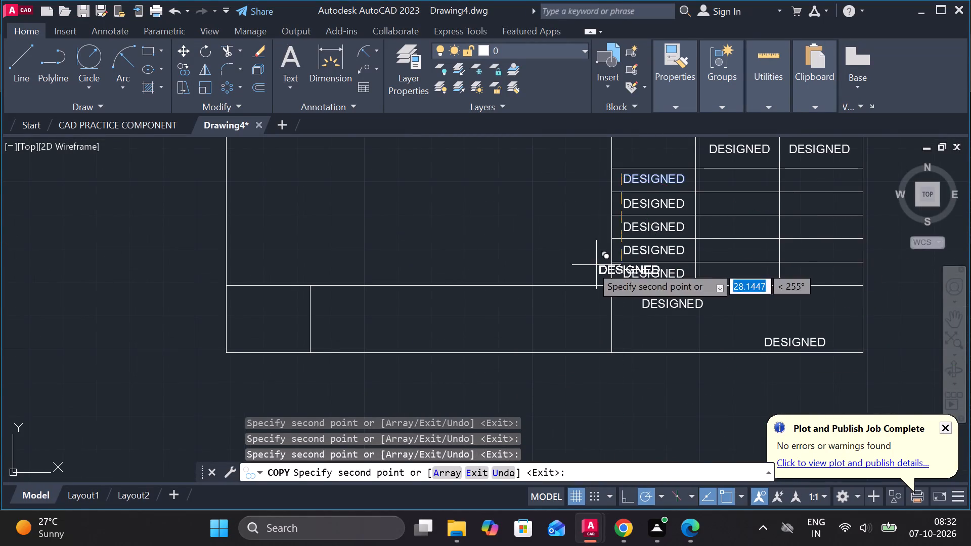
{"action": "middle_click_drag", "start_coordinate": [593, 268], "coordinate": [820, 339]}
{"action": "left_click", "coordinate": [511, 241]}
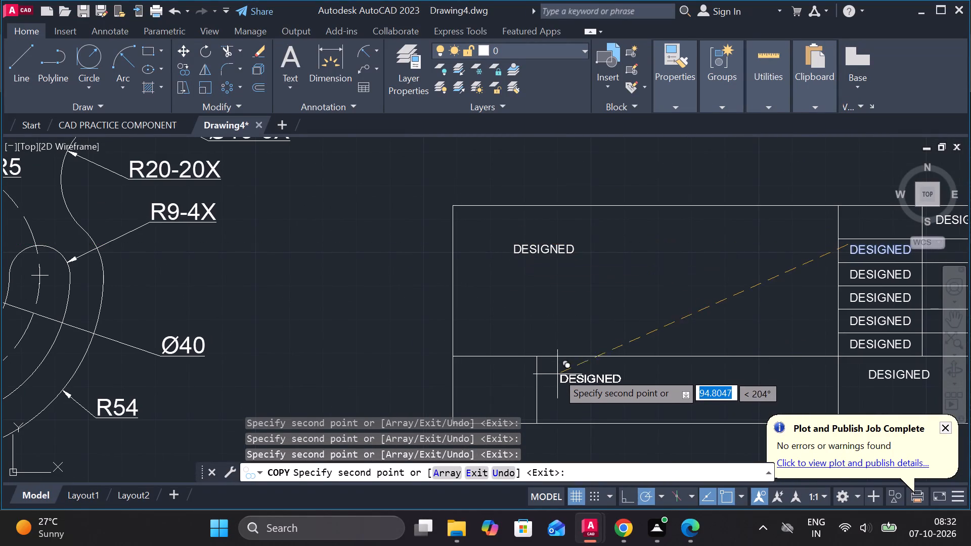
{"action": "left_click", "coordinate": [548, 367]}
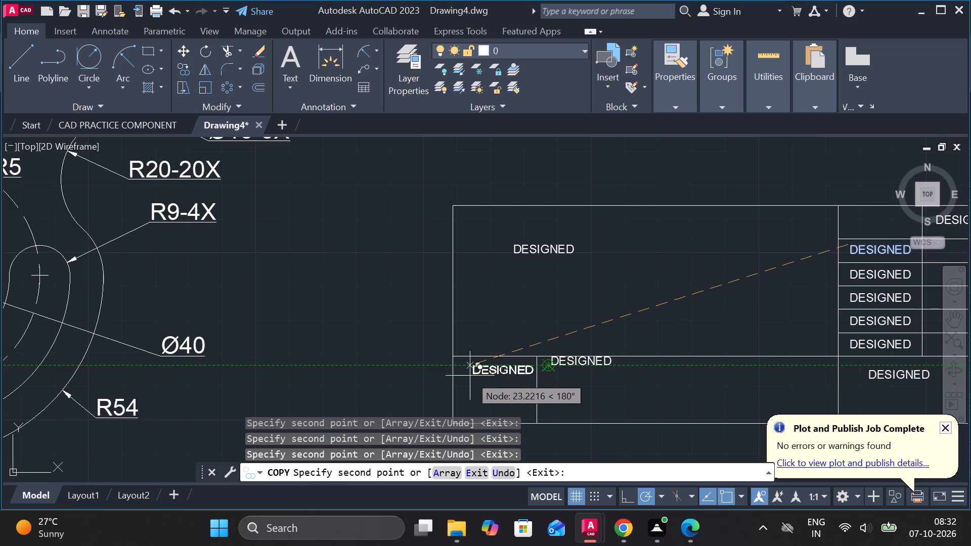
{"action": "scroll", "coordinate": [470, 376], "scroll_direction": "up", "scroll_amount": 2}
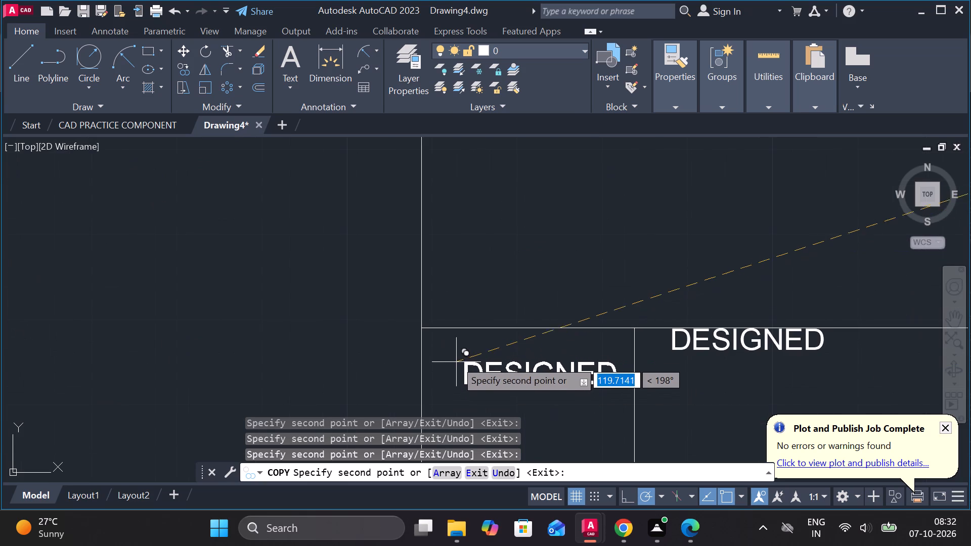
{"action": "left_click", "coordinate": [445, 349]}
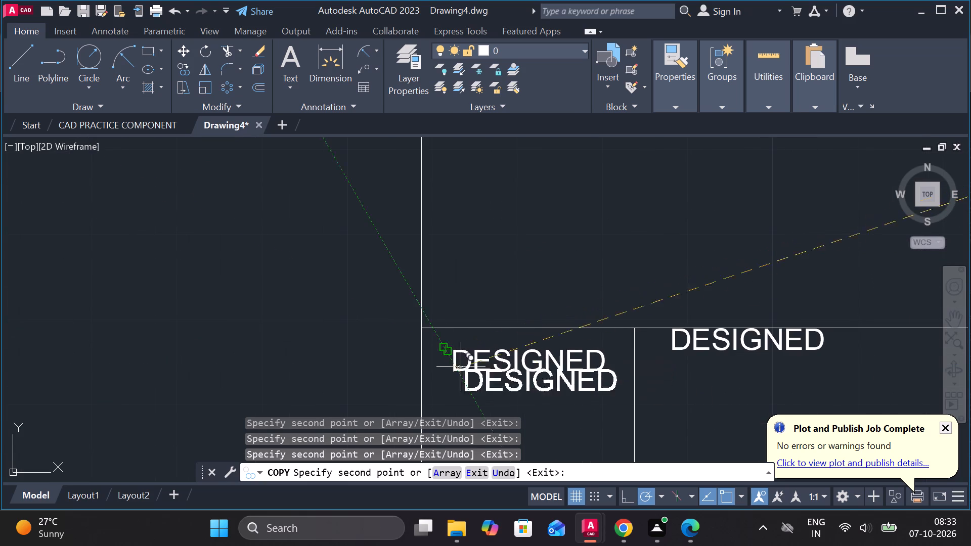
{"action": "middle_click_drag", "start_coordinate": [646, 367], "coordinate": [594, 350]}
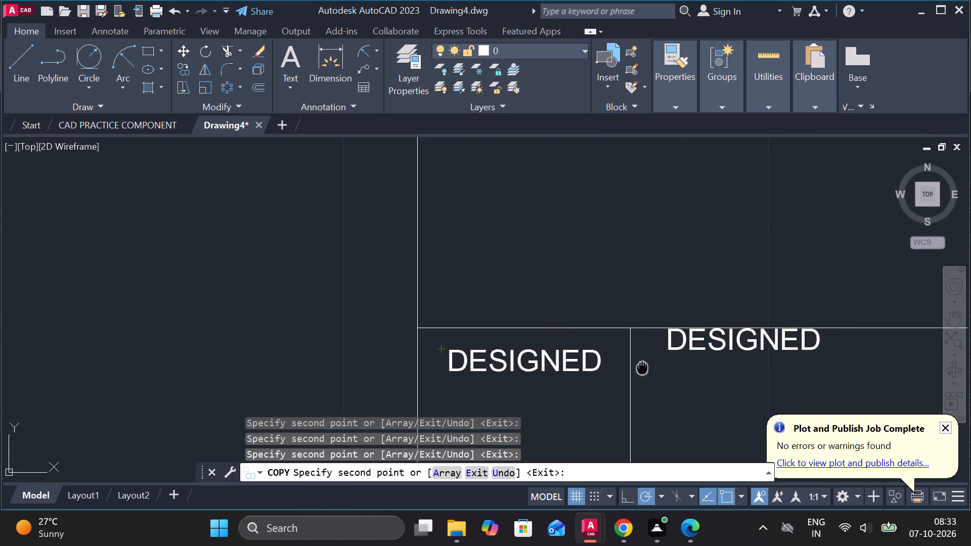
{"action": "middle_click_drag", "start_coordinate": [594, 350], "coordinate": [500, 329]}
{"action": "key", "text": "Escape"}
Move the DESIGNED text in the wide bottom-middle cell slightly down and right, clear of the cell's top line.
{"action": "left_click", "coordinate": [609, 312]}
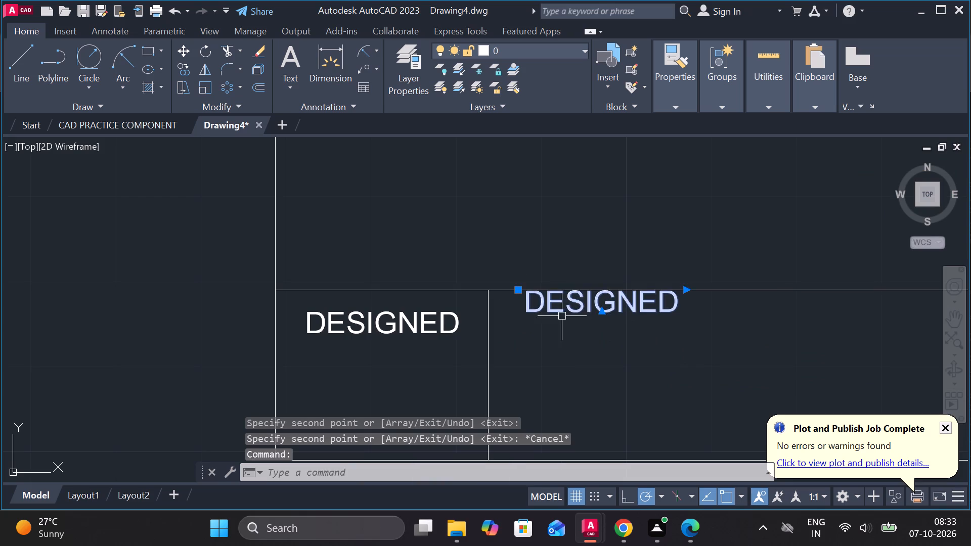
{"action": "left_click", "coordinate": [518, 289]}
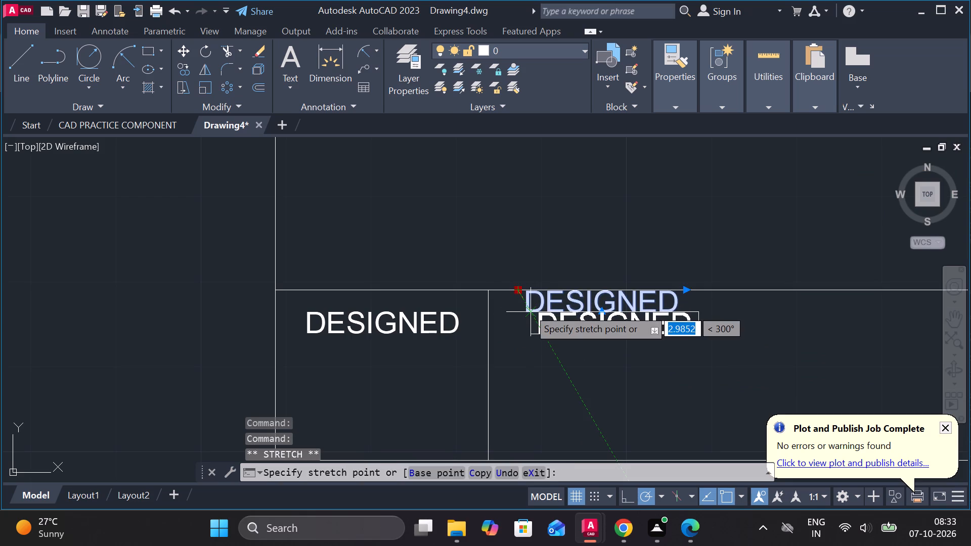
{"action": "left_click", "coordinate": [528, 307]}
{"action": "key", "text": "Escape"}
Change the DESIGNED text in the top row's second narrow column to NAME.
{"action": "scroll", "coordinate": [652, 306], "scroll_direction": "down", "scroll_amount": 2}
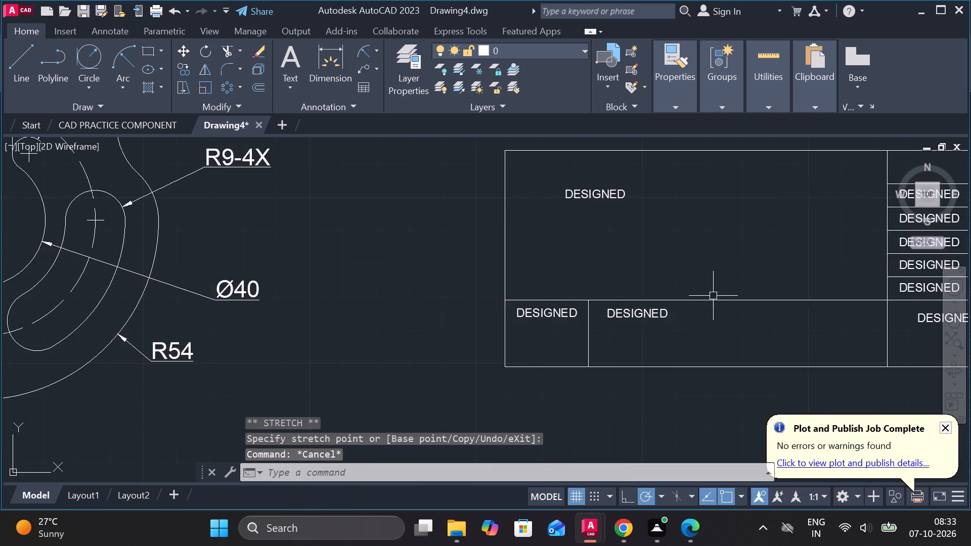
{"action": "scroll", "coordinate": [714, 296], "scroll_direction": "down", "scroll_amount": 1}
{"action": "middle_click_drag", "start_coordinate": [715, 296], "coordinate": [367, 348]}
{"action": "scroll", "coordinate": [480, 282], "scroll_direction": "up", "scroll_amount": 2}
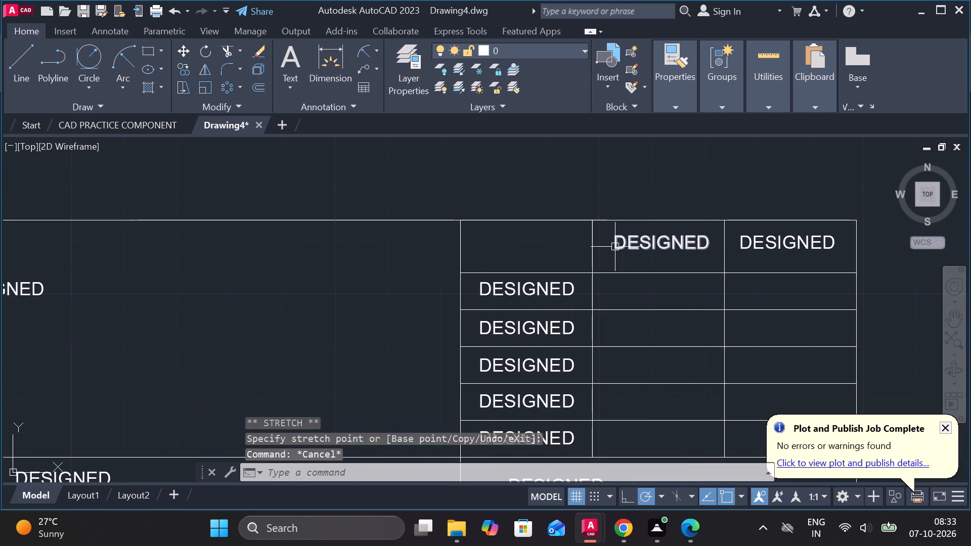
{"action": "left_click", "coordinate": [644, 245]}
{"action": "double_click", "coordinate": [644, 245]}
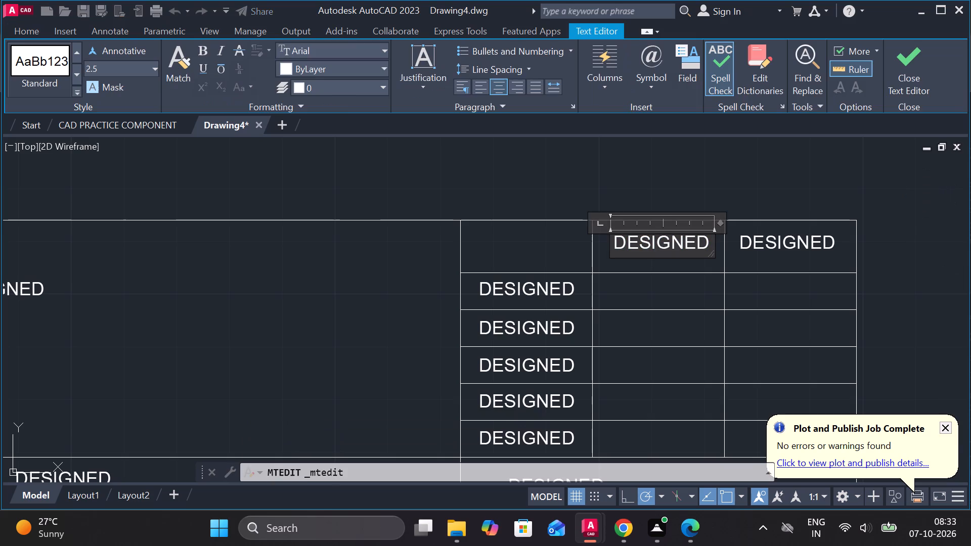
{"action": "left_click_drag", "start_coordinate": [710, 245], "coordinate": [626, 239]}
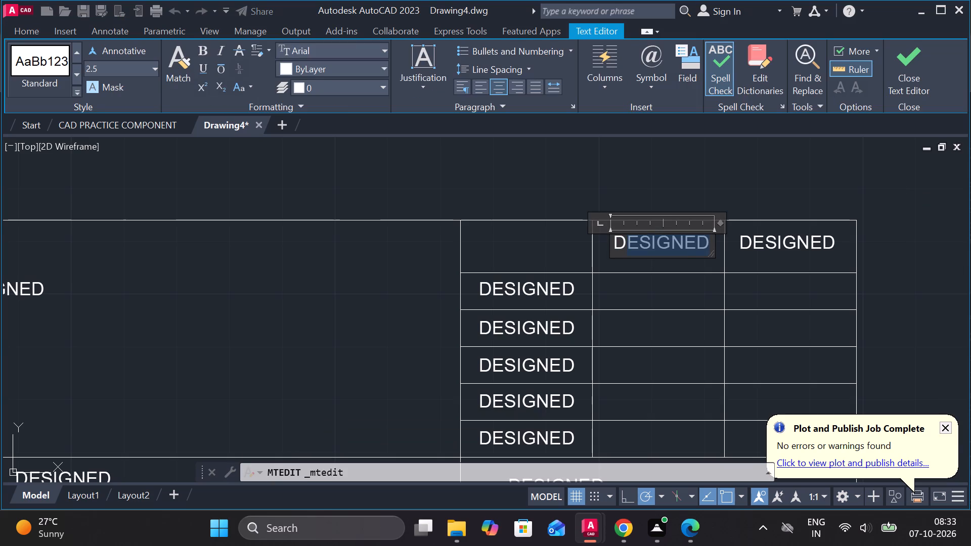
{"action": "left_click_drag", "start_coordinate": [626, 239], "coordinate": [616, 252]}
{"action": "type", "text": "NAME"}
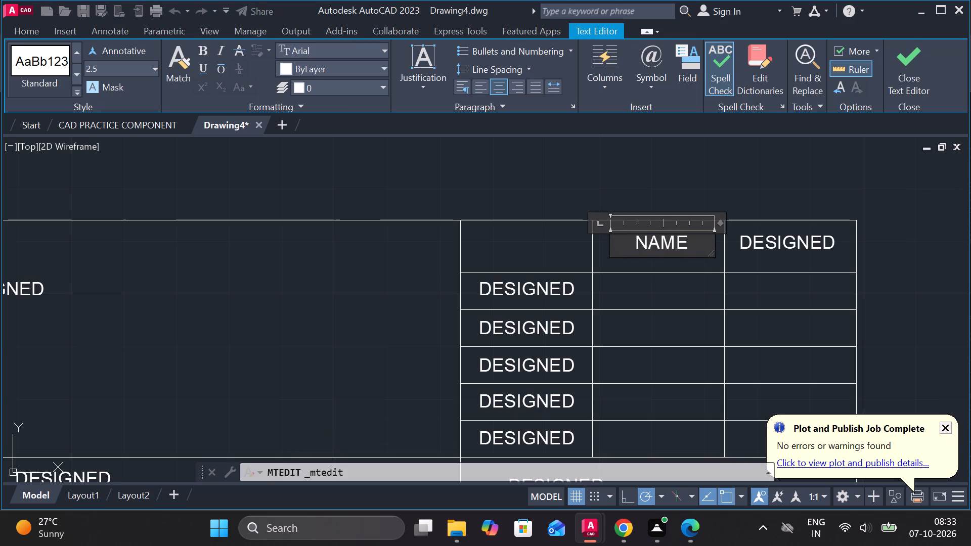
{"action": "double_click", "coordinate": [780, 244]}
Change the DESIGNED text in the top row's third narrow column to DATE.
{"action": "double_click", "coordinate": [780, 244]}
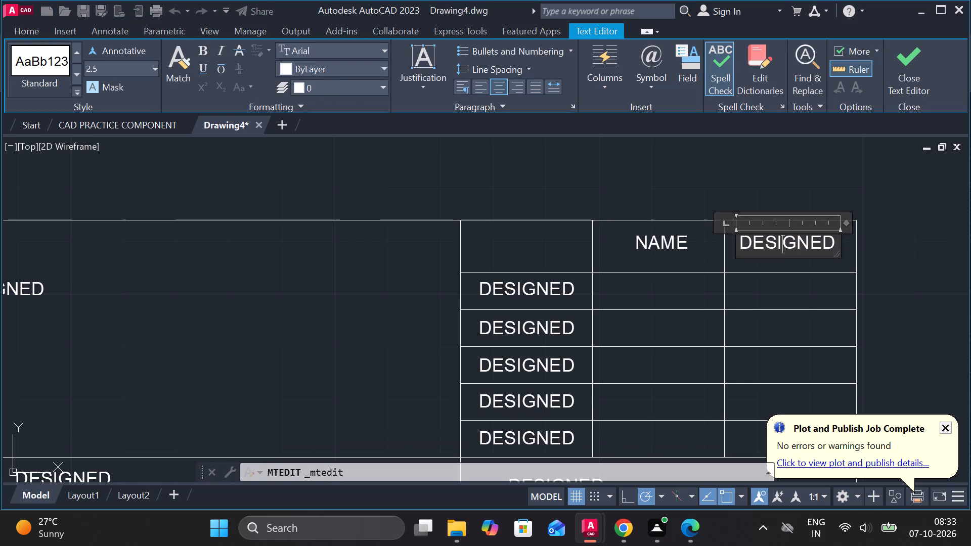
{"action": "left_click_drag", "start_coordinate": [833, 242], "coordinate": [728, 246]}
{"action": "type", "text": "DATE"}
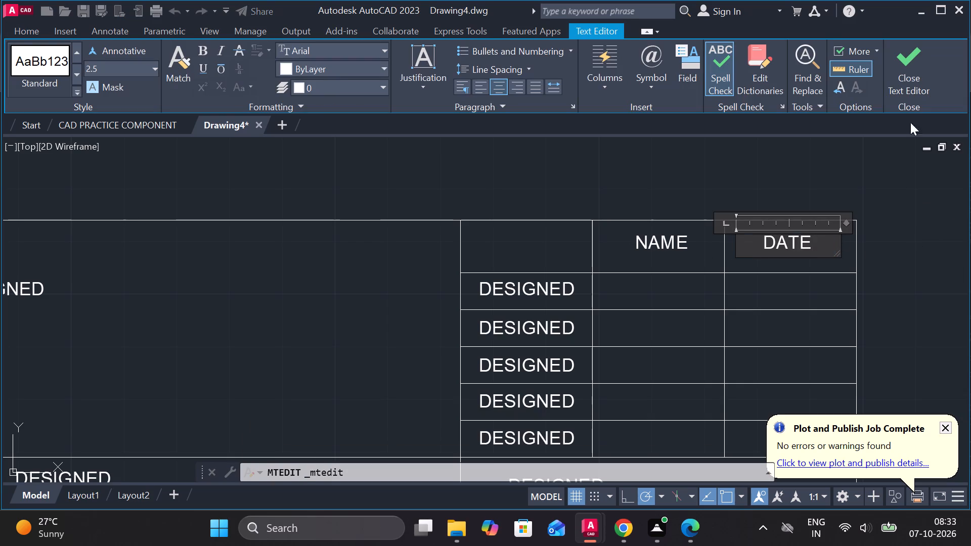
{"action": "left_click", "coordinate": [898, 81]}
Change the DESIGNED text in the first narrow column's third cell from the top to DRAWN.
{"action": "double_click", "coordinate": [565, 334]}
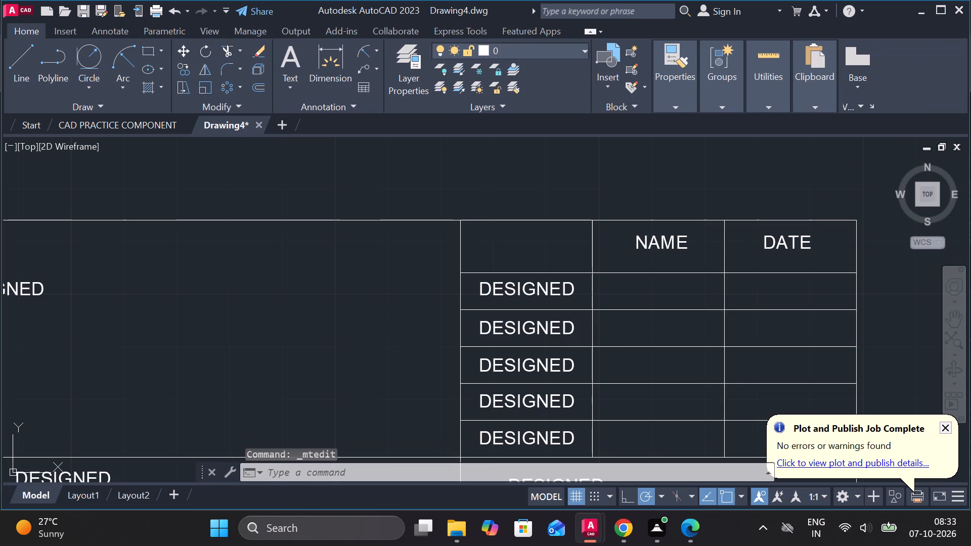
{"action": "left_click_drag", "start_coordinate": [577, 328], "coordinate": [474, 328]}
{"action": "type", "text": "DRAWN"}
{"action": "left_click", "coordinate": [907, 59]}
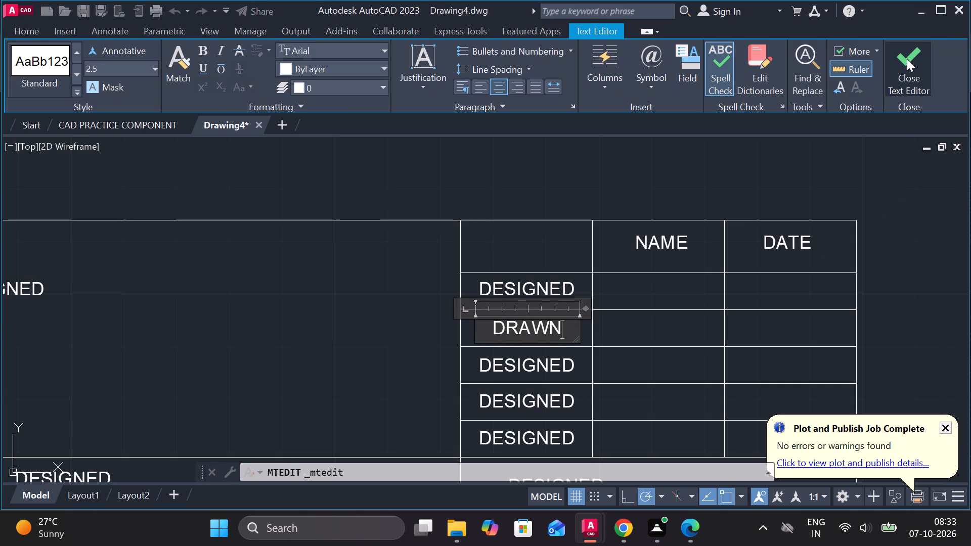
Change the DESIGNED text in the cell directly below DRAWN to CHECKED.
{"action": "double_click", "coordinate": [506, 358]}
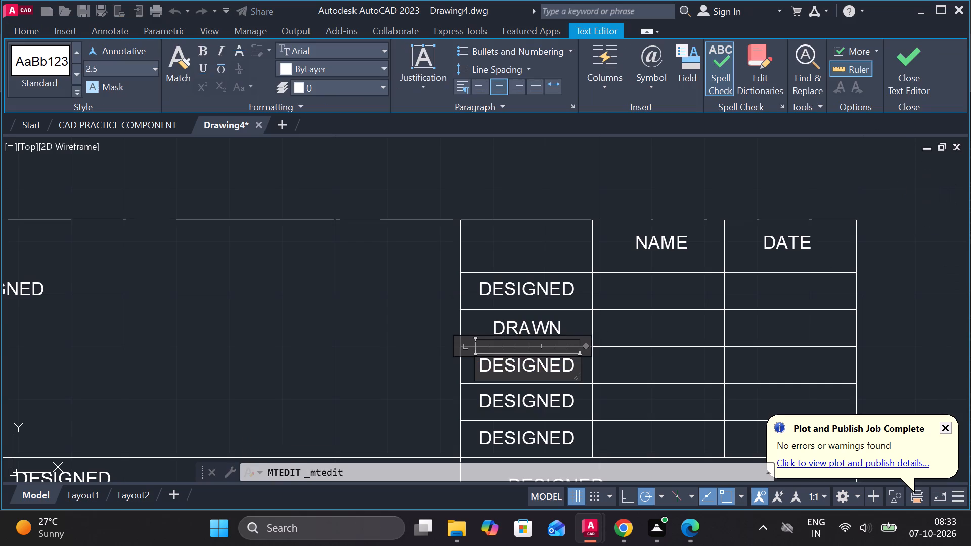
{"action": "left_click_drag", "start_coordinate": [574, 361], "coordinate": [466, 363]}
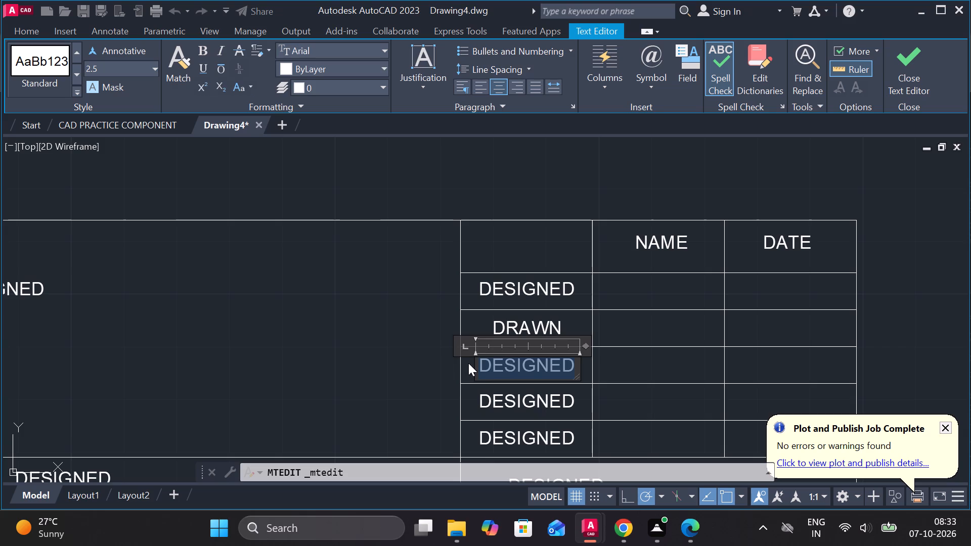
{"action": "key", "text": "c"}
{"action": "key", "text": "h"}
{"action": "type", "text": "ECKED"}
{"action": "double_click", "coordinate": [517, 393]}
{"action": "left_click", "coordinate": [520, 395]}
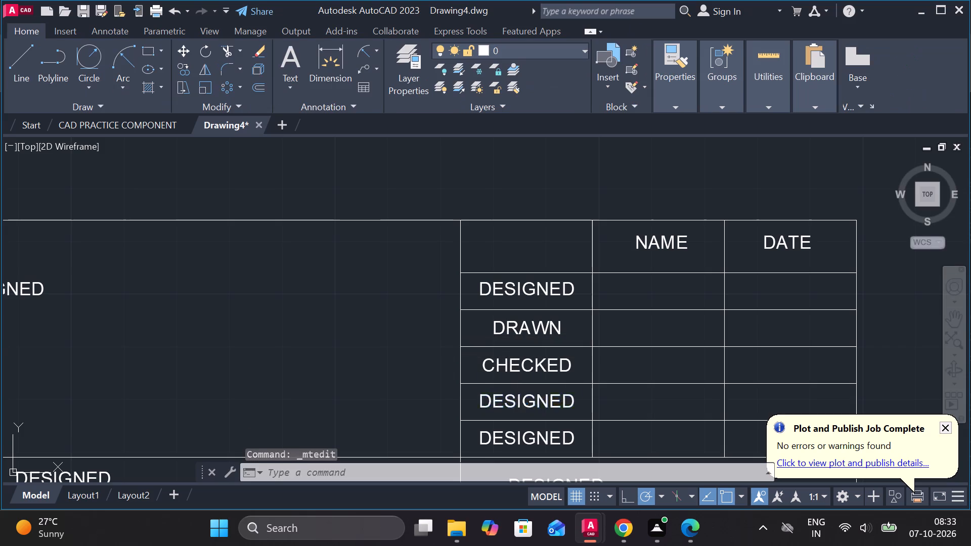
Change the DESIGNED text in the cell directly below CHECKED to STANDARD.
{"action": "double_click", "coordinate": [536, 397]}
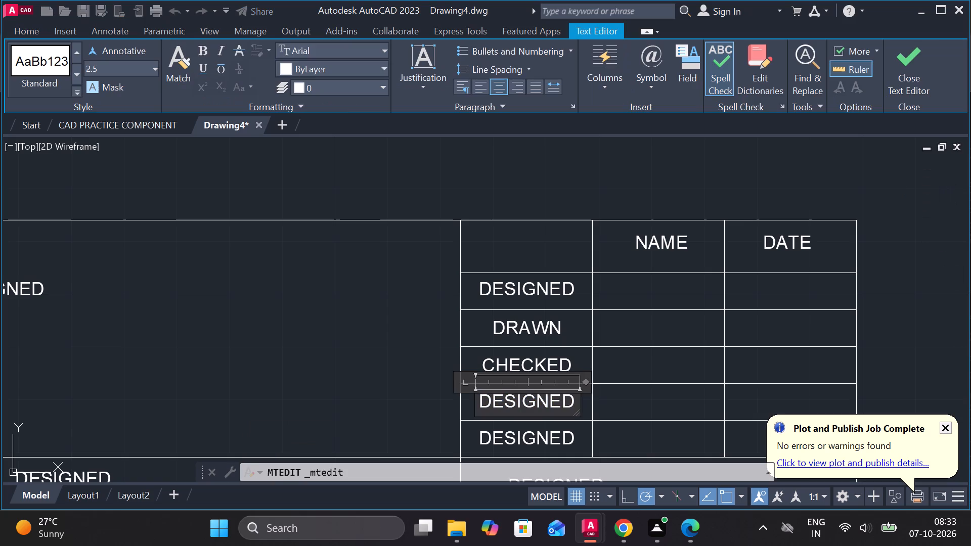
{"action": "left_click_drag", "start_coordinate": [574, 399], "coordinate": [474, 407]}
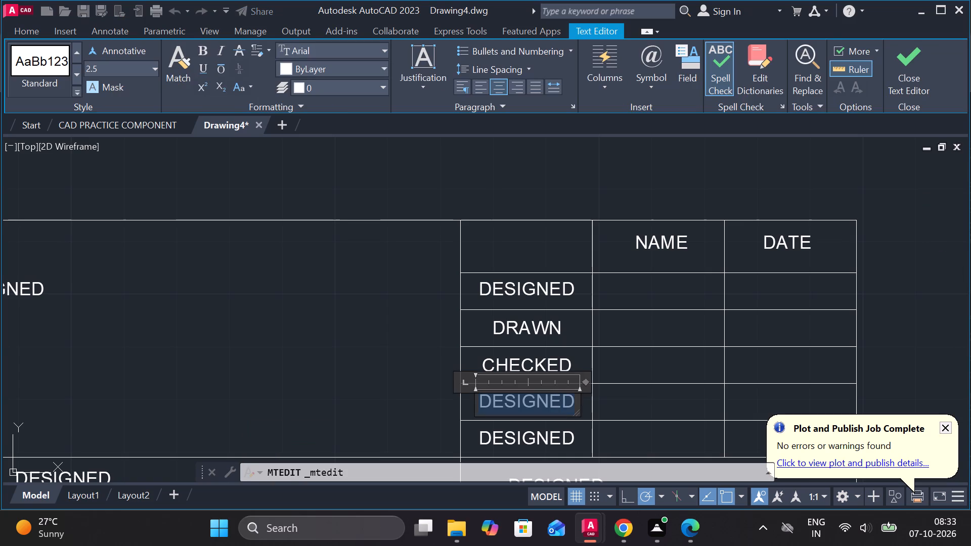
{"action": "type", "text": "ST"}
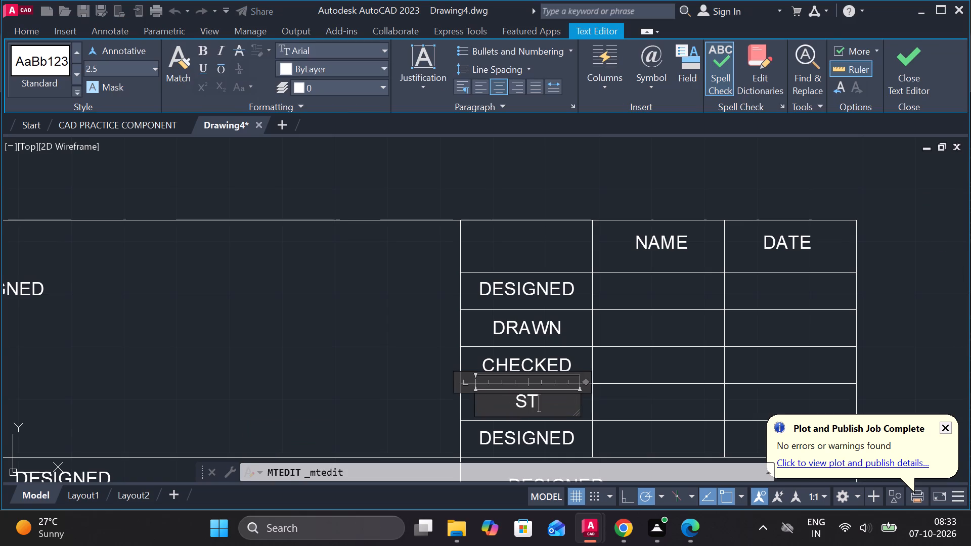
{"action": "type", "text": "ANDARD"}
{"action": "double_click", "coordinate": [496, 438]}
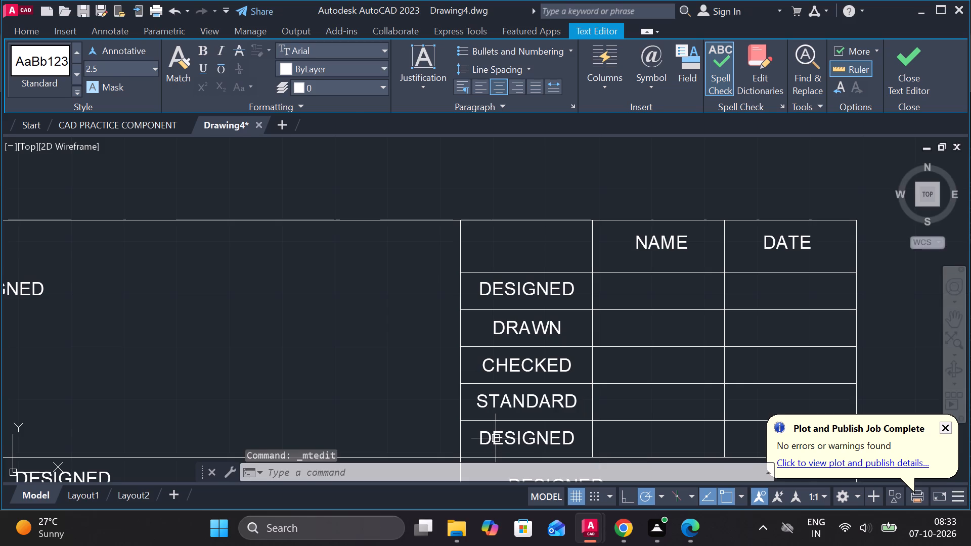
Change the DESIGNED text in the cell directly below STANDARD to APPROVED.
{"action": "middle_click_drag", "start_coordinate": [495, 438], "coordinate": [481, 381]}
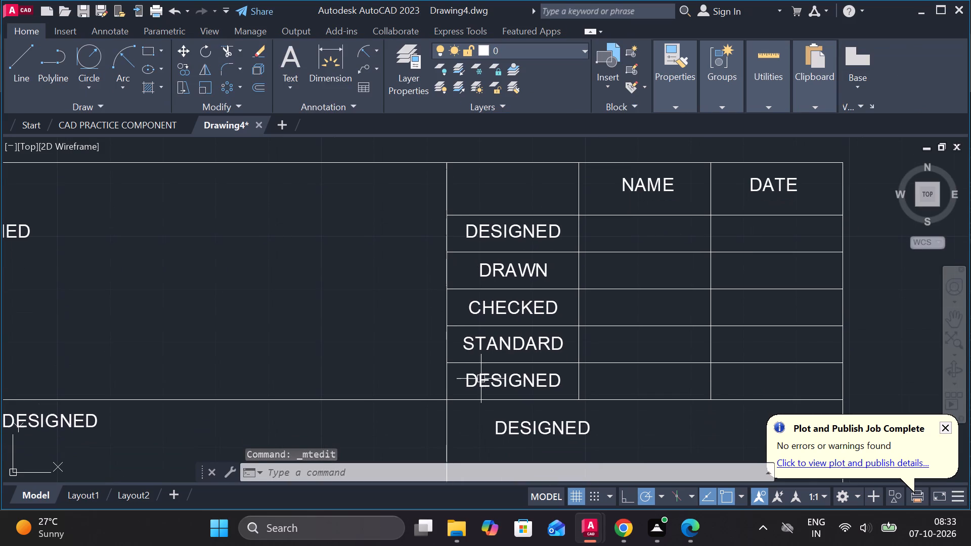
{"action": "double_click", "coordinate": [526, 384]}
{"action": "scroll", "coordinate": [562, 378], "scroll_direction": "down", "scroll_amount": 1}
{"action": "left_click", "coordinate": [562, 378]}
{"action": "scroll", "coordinate": [562, 378], "scroll_direction": "up", "scroll_amount": 2}
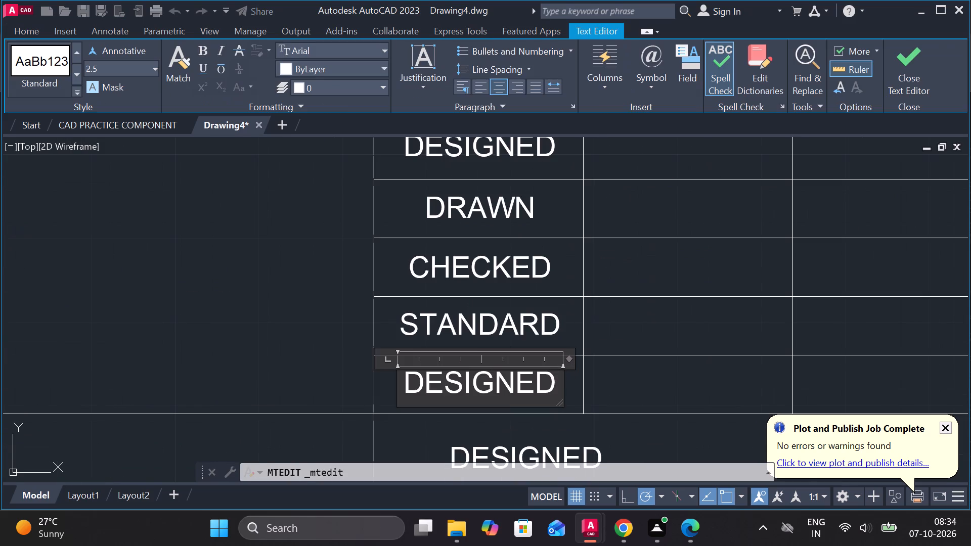
{"action": "left_click_drag", "start_coordinate": [557, 380], "coordinate": [401, 384]}
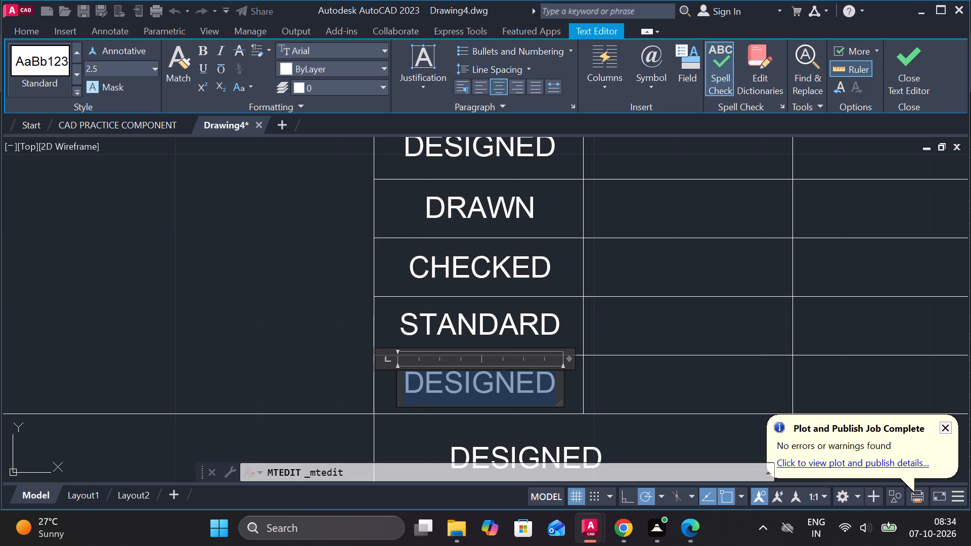
{"action": "key", "text": "a"}
{"action": "type", "text": "PP"}
{"action": "type", "text": "ROVED"}
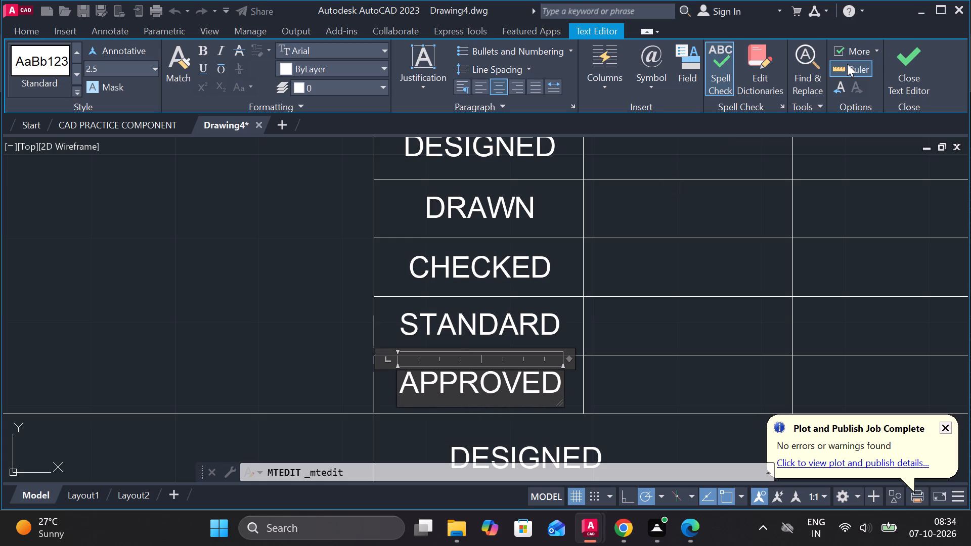
Finish editing the APPROVED text.
{"action": "left_click", "coordinate": [890, 63]}
Change the upper DESIGNED text in the large cell below APPROVED to DRAWING NO, widening its text frame to fit one line.
{"action": "scroll", "coordinate": [693, 296], "scroll_direction": "down", "scroll_amount": 1}
{"action": "middle_click_drag", "start_coordinate": [675, 347], "coordinate": [663, 282]}
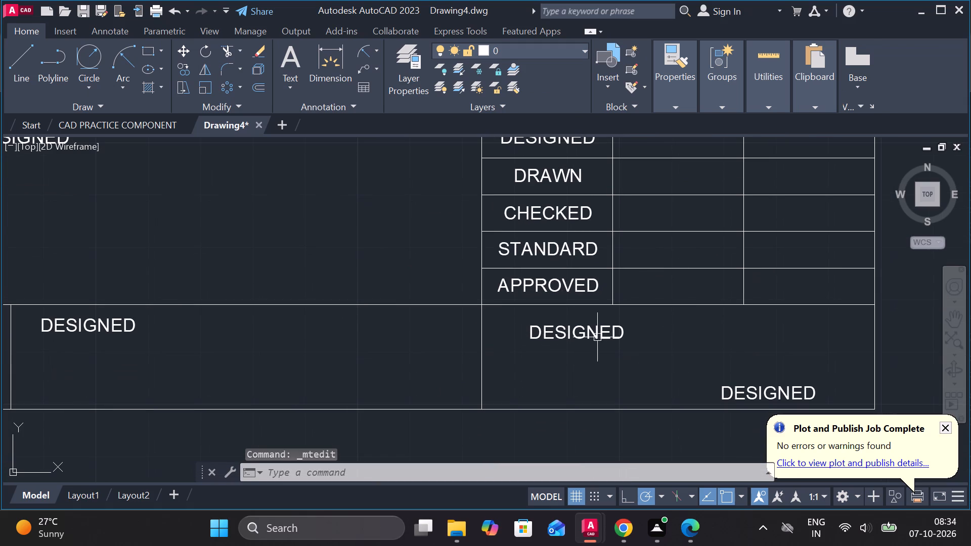
{"action": "double_click", "coordinate": [595, 334]}
{"action": "left_click_drag", "start_coordinate": [622, 330], "coordinate": [588, 331]}
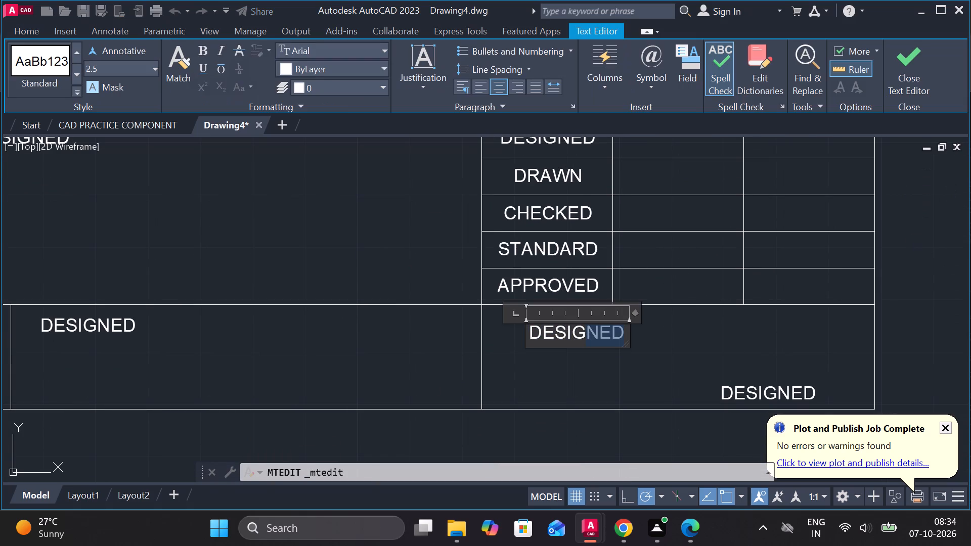
{"action": "left_click_drag", "start_coordinate": [588, 331], "coordinate": [540, 339]}
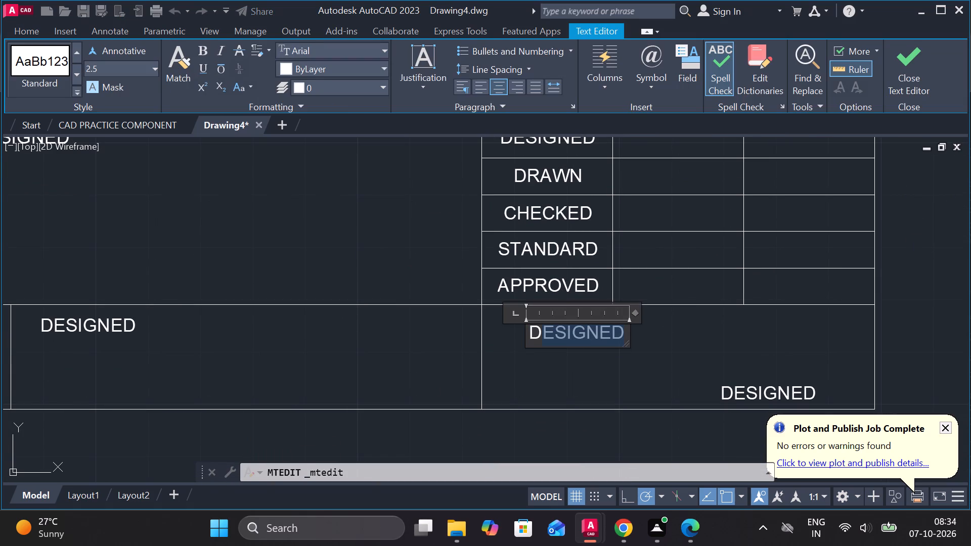
{"action": "type", "text": "RAW"}
{"action": "type", "text": "ING NO"}
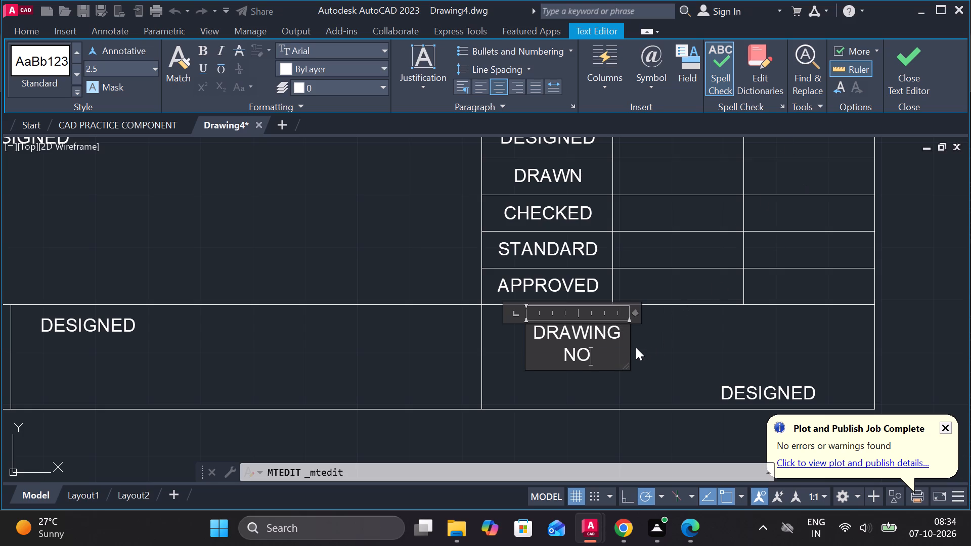
{"action": "left_click_drag", "start_coordinate": [630, 340], "coordinate": [646, 336]}
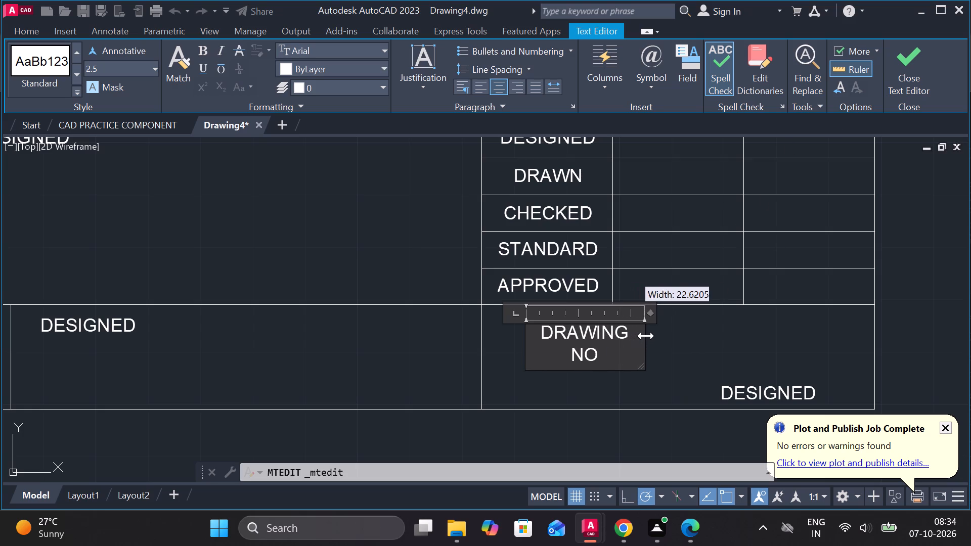
{"action": "left_click_drag", "start_coordinate": [646, 336], "coordinate": [652, 334]}
{"action": "left_click", "coordinate": [906, 70]}
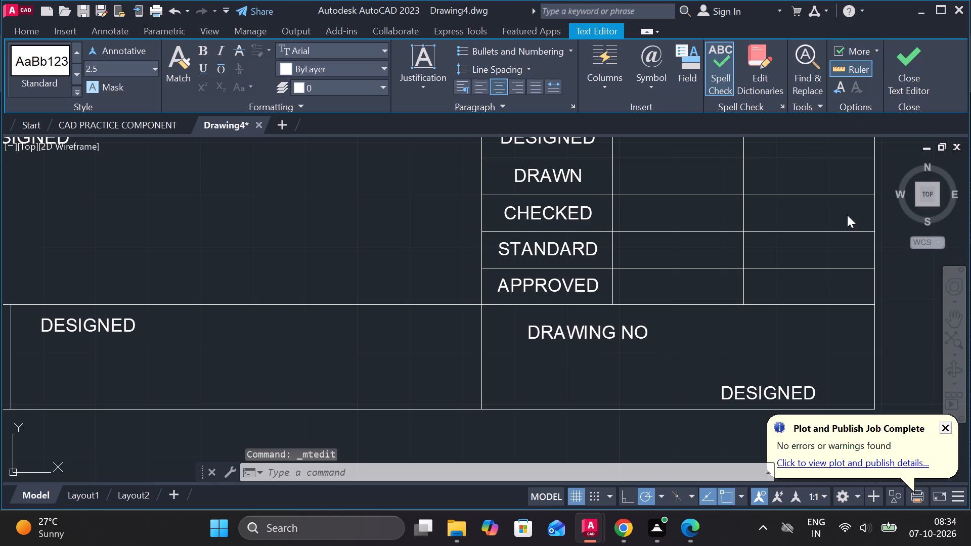
Change the DESIGNED text near the bottom right corner of the DRAWING NO cell to SHEET NO:1of1, widening its text frame.
{"action": "middle_click_drag", "start_coordinate": [737, 355], "coordinate": [653, 307]}
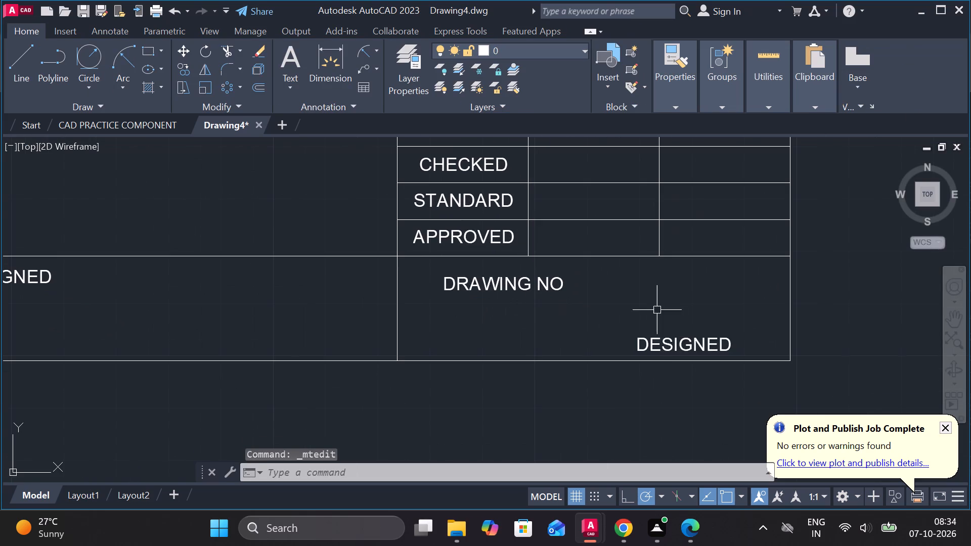
{"action": "double_click", "coordinate": [682, 347]}
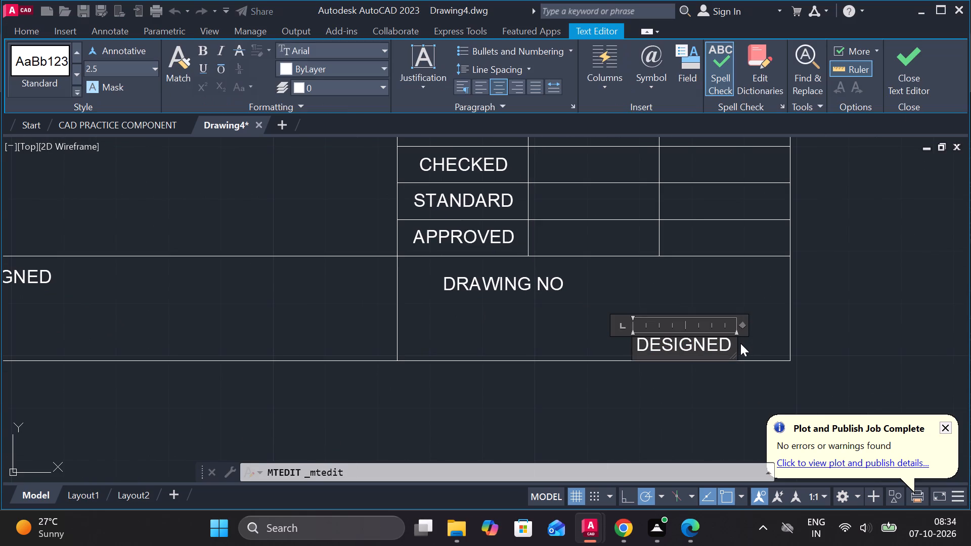
{"action": "left_click", "coordinate": [733, 348]}
{"action": "left_click_drag", "start_coordinate": [736, 344], "coordinate": [818, 322]}
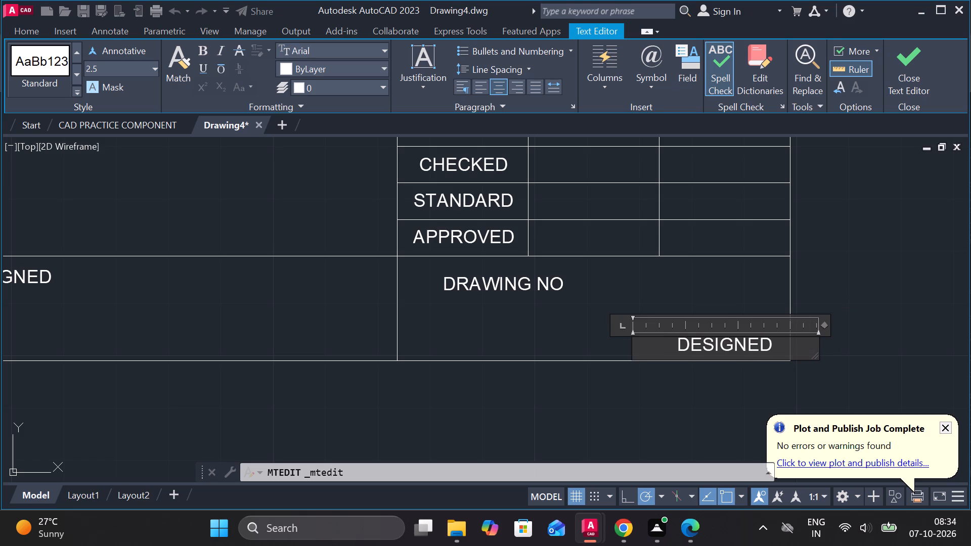
{"action": "key", "text": "BackSpace"}
{"action": "key", "text": "BackSpace"}
{"action": "key", "text": "BackSpace"}
{"action": "key", "text": "BackSpace"}
{"action": "key", "text": "BackSpace"}
{"action": "key", "text": "BackSpace"}
{"action": "key", "text": "BackSpace"}
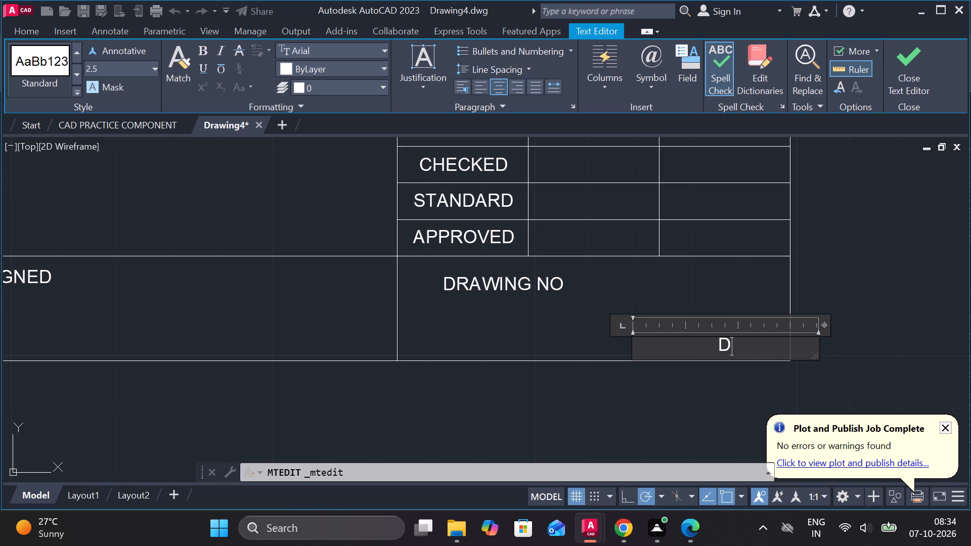
{"action": "key", "text": "BackSpace"}
{"action": "type", "text": "SHEET NO"}
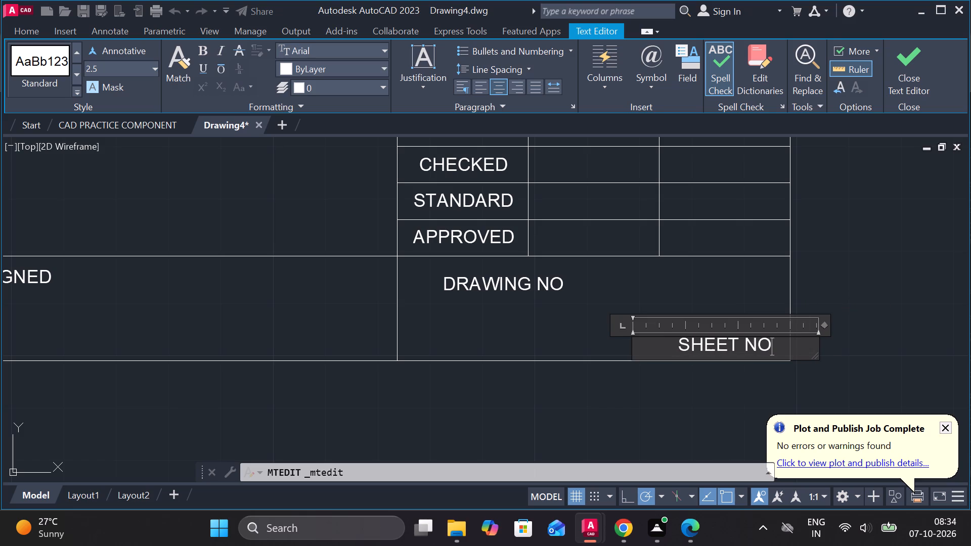
{"action": "key", "text": "shift+colon"}
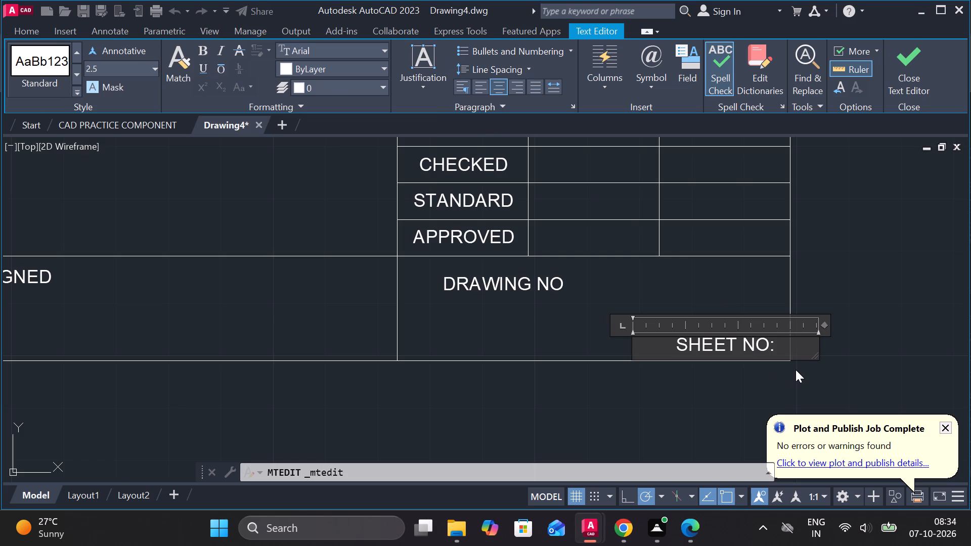
{"action": "key", "text": "1"}
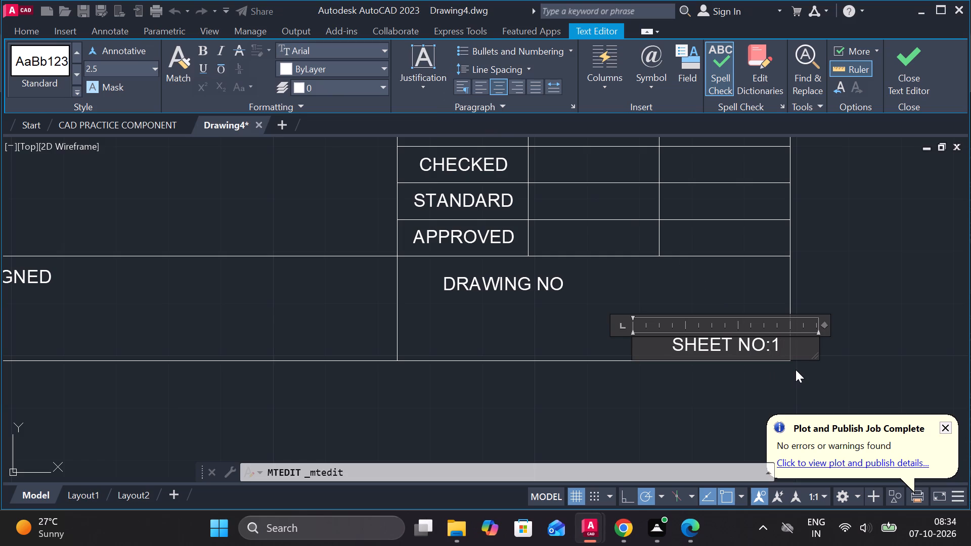
{"action": "type", "text": "of1"}
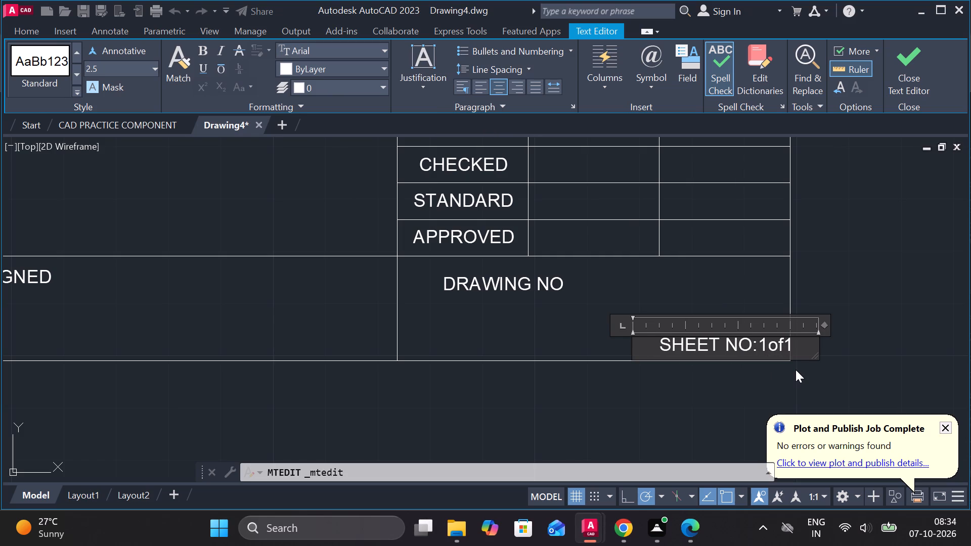
{"action": "left_click", "coordinate": [914, 64]}
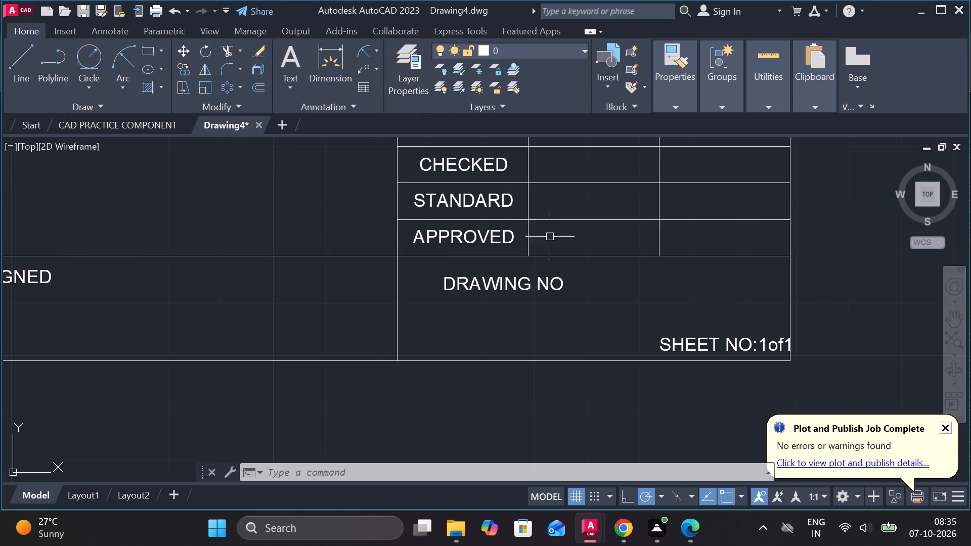
Move the SHEET NO:1of1 text horizontally to the left so it sits clear of the title block's right border.
{"action": "left_click", "coordinate": [725, 339]}
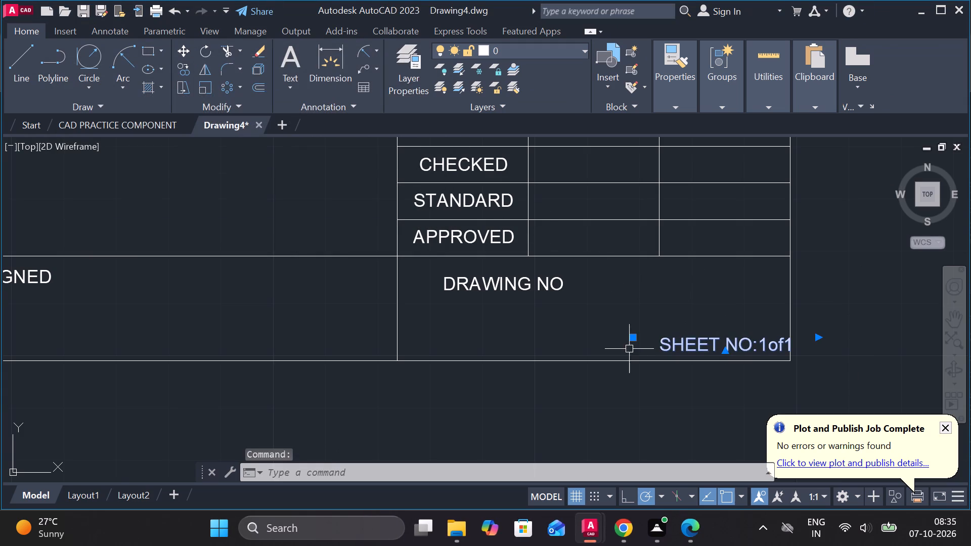
{"action": "left_click", "coordinate": [633, 337]}
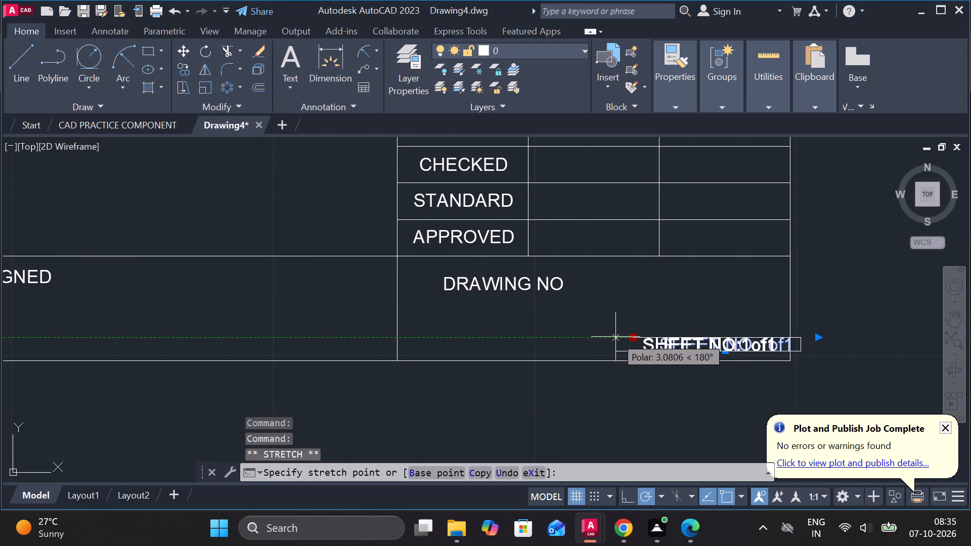
{"action": "left_click", "coordinate": [608, 337]}
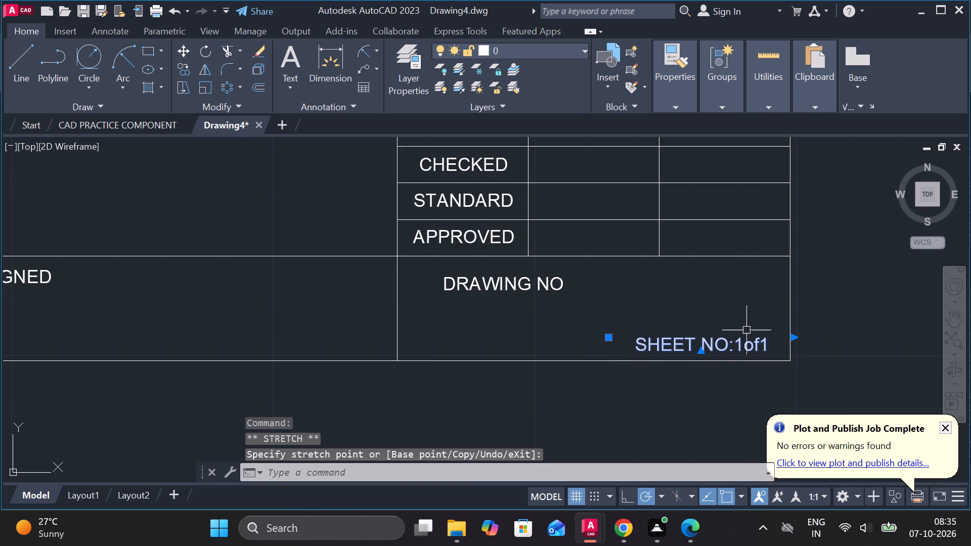
{"action": "key", "text": "Escape"}
Change the DESIGNED text in the title block's bottom-left cell to SCALE 1:1 in capitals.
{"action": "scroll", "coordinate": [774, 324], "scroll_direction": "down", "scroll_amount": 1}
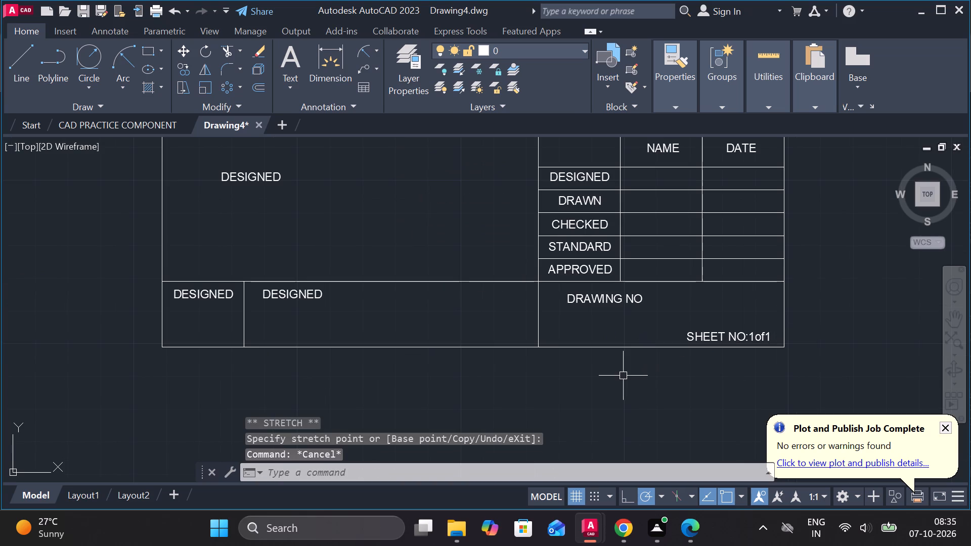
{"action": "scroll", "coordinate": [559, 352], "scroll_direction": "down", "scroll_amount": 2}
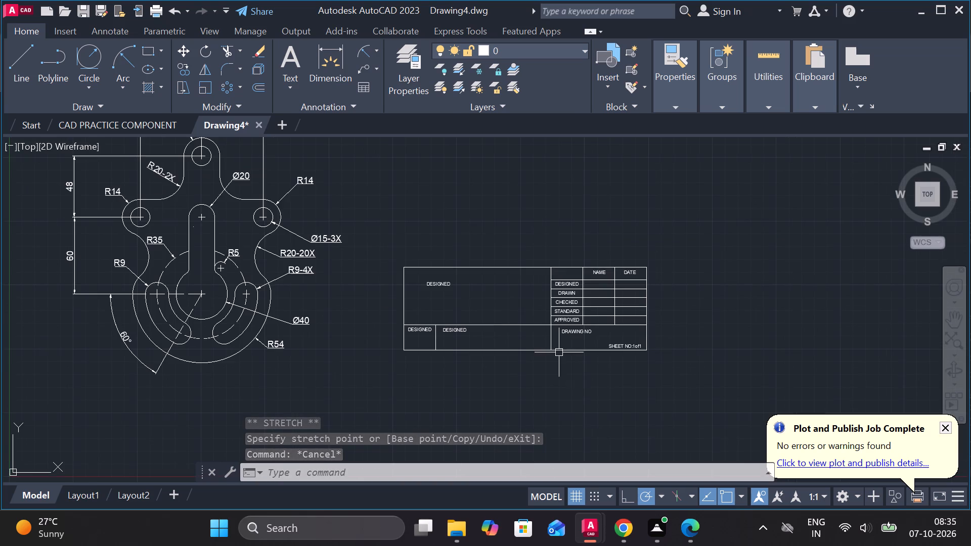
{"action": "scroll", "coordinate": [429, 327], "scroll_direction": "up", "scroll_amount": 2}
{"action": "double_click", "coordinate": [417, 333]}
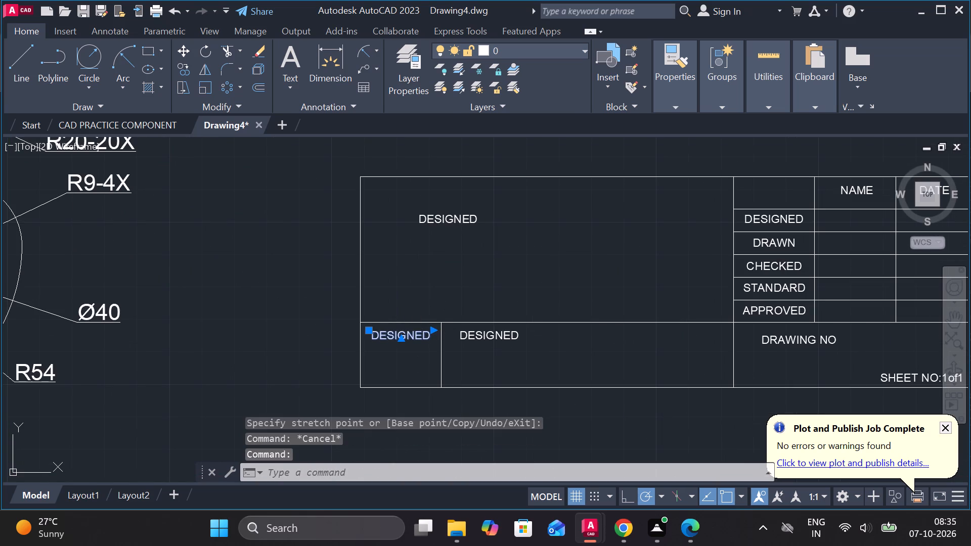
{"action": "scroll", "coordinate": [417, 333], "scroll_direction": "up", "scroll_amount": 2}
{"action": "left_click", "coordinate": [447, 337]}
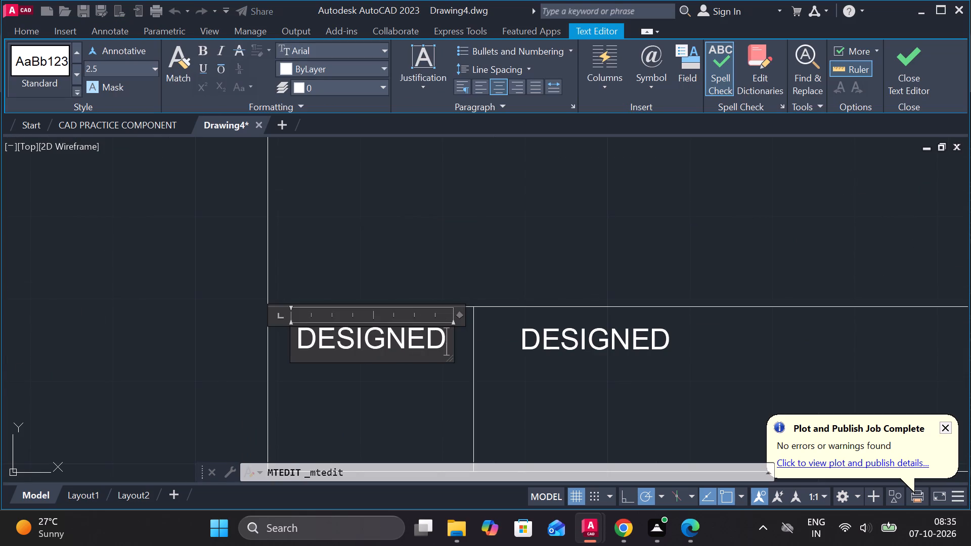
{"action": "key", "text": "BackSpace"}
{"action": "key", "text": "BackSpace"}
{"action": "key", "text": "BackSpace"}
{"action": "key", "text": "BackSpace"}
{"action": "key", "text": "BackSpace"}
{"action": "key", "text": "BackSpace"}
{"action": "key", "text": "BackSpace"}
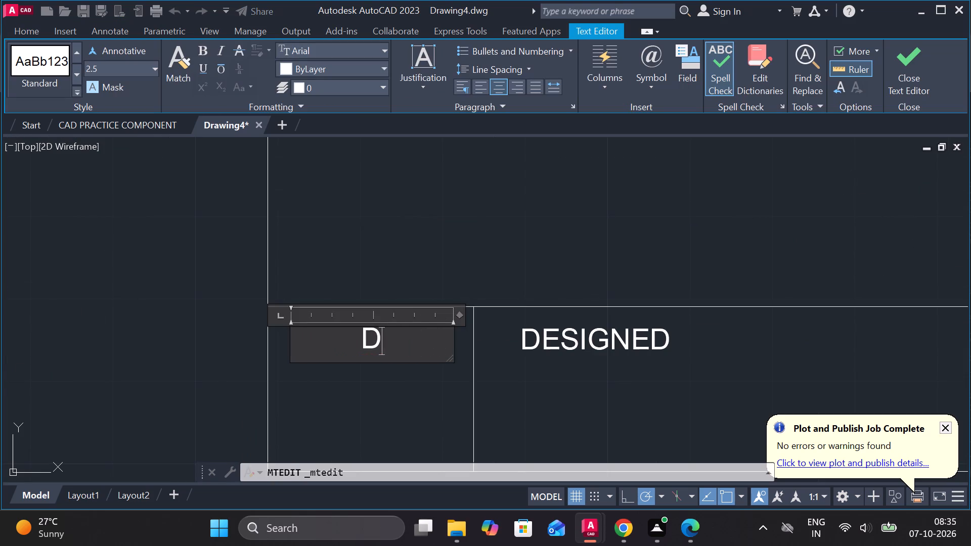
{"action": "key", "text": "BackSpace"}
{"action": "type", "text": "scale"}
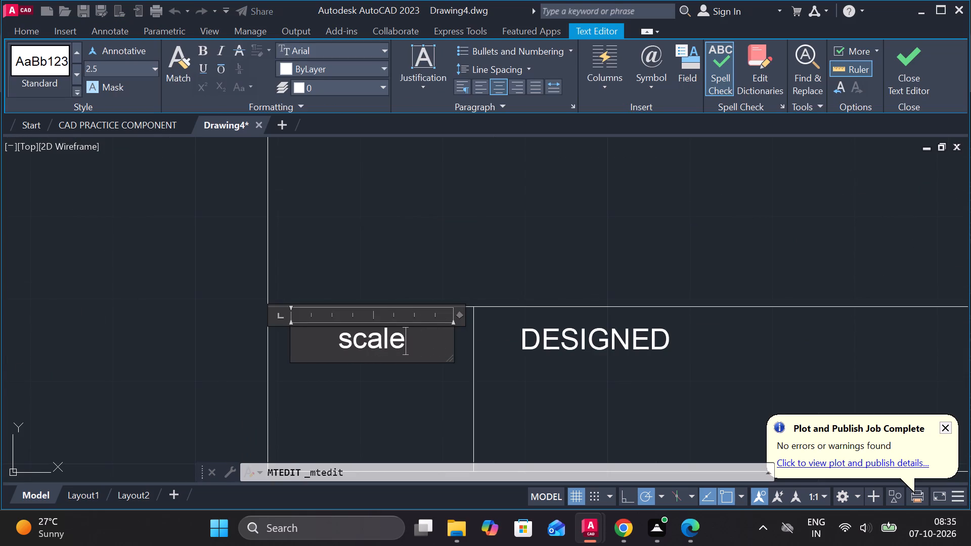
{"action": "key", "text": "BackSpace"}
{"action": "key", "text": "BackSpace"}
{"action": "key", "text": "BackSpace"}
{"action": "key", "text": "BackSpace"}
{"action": "key", "text": "BackSpace"}
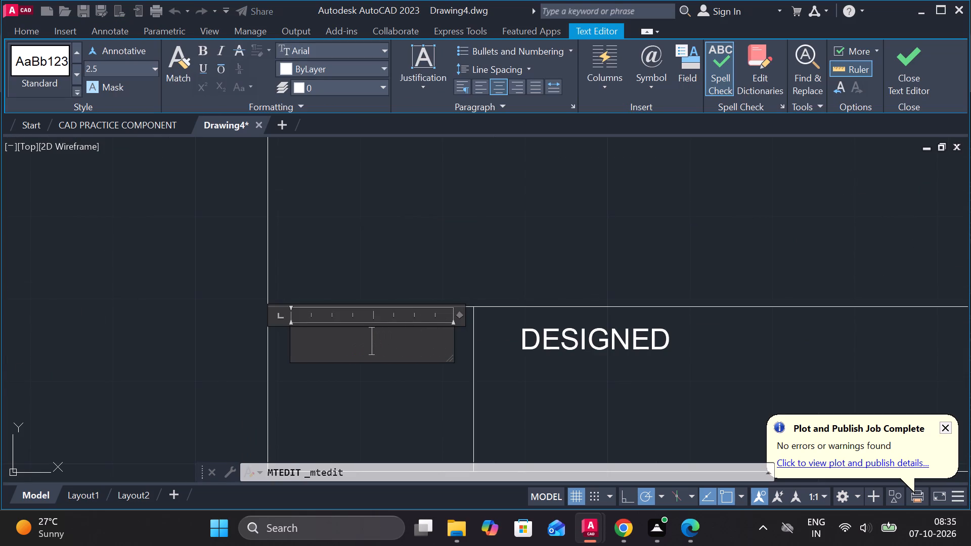
{"action": "type", "text": "SCALE"}
{"action": "key", "text": "space"}
{"action": "type", "text": "1"}
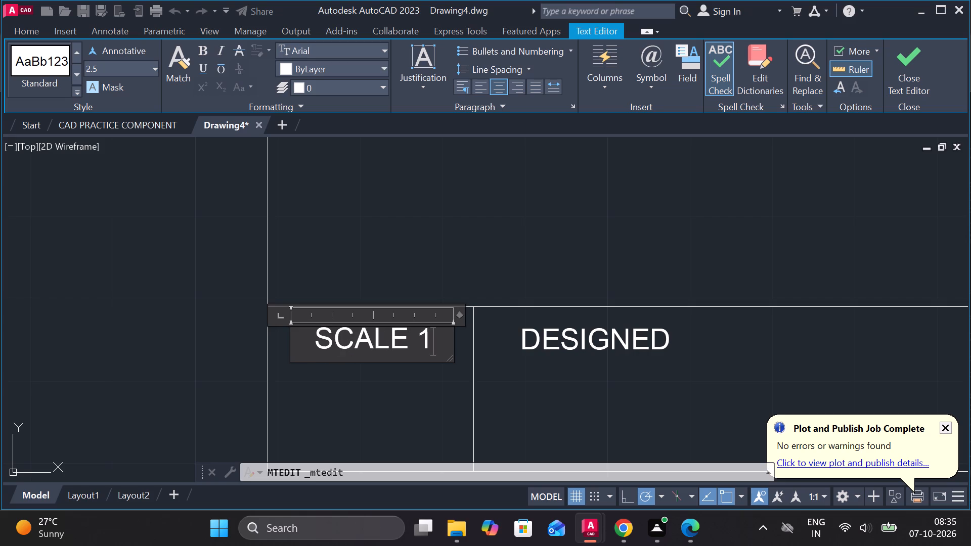
{"action": "key", "text": "semicolon"}
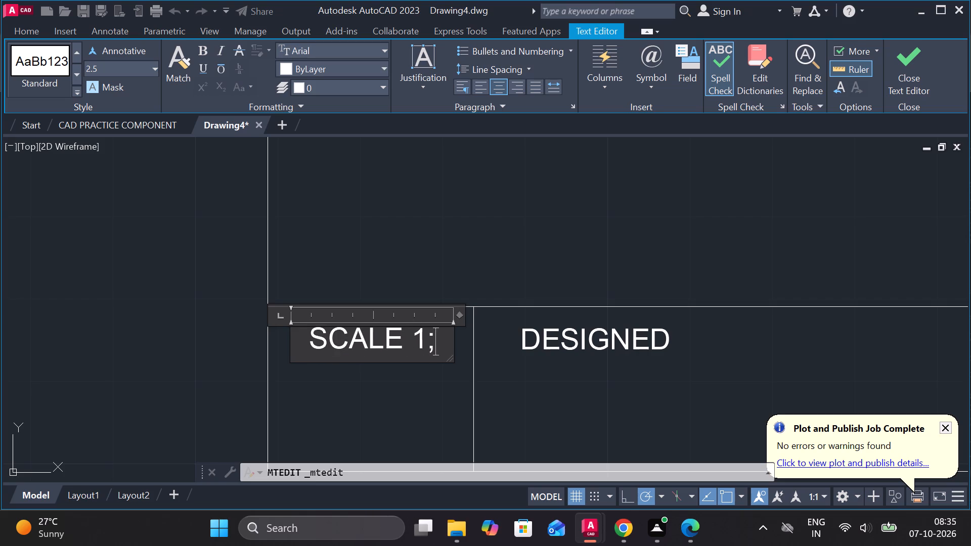
{"action": "key", "text": "BackSpace"}
{"action": "key", "text": "shift+colon"}
{"action": "key", "text": "1"}
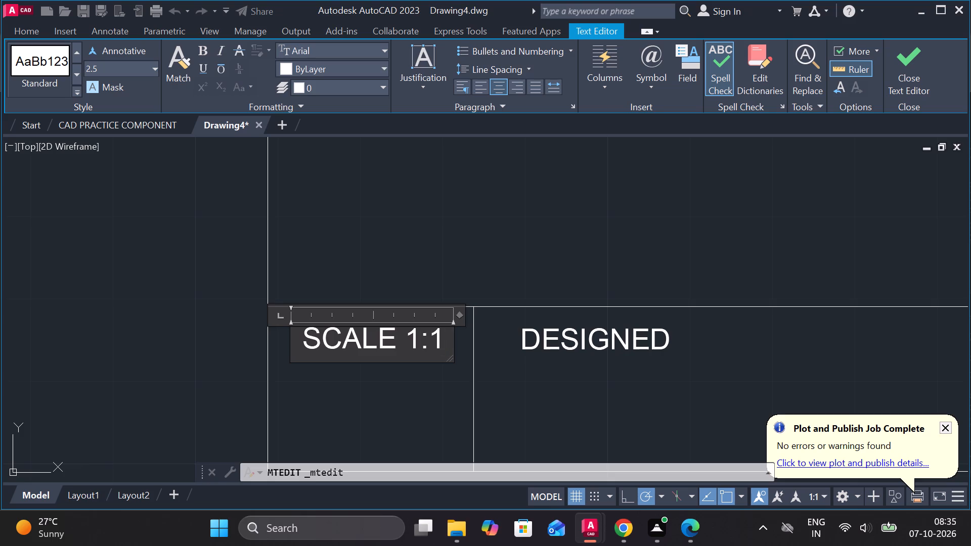
{"action": "left_click", "coordinate": [909, 69]}
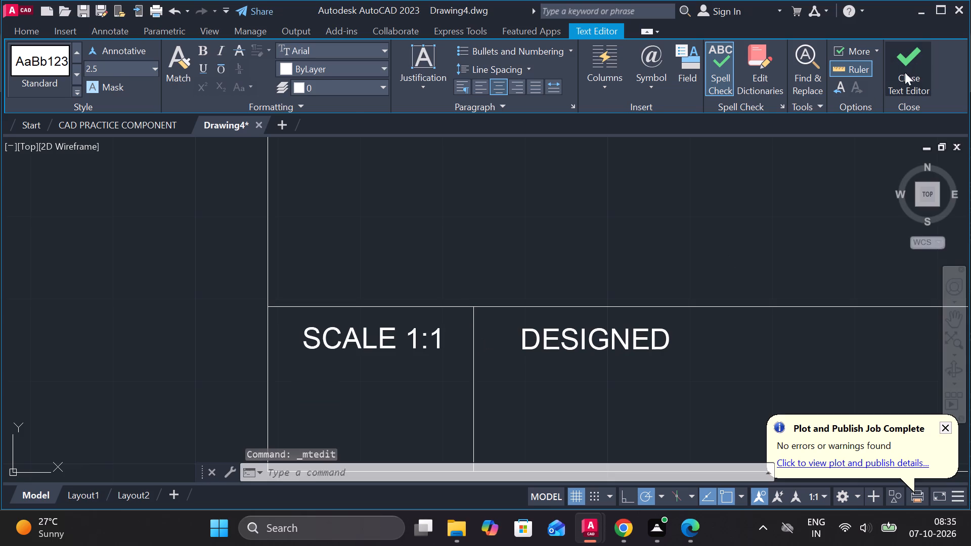
Change the DESIGNED text in the cell immediately right of SCALE 1:1 to TITLE.
{"action": "double_click", "coordinate": [609, 331]}
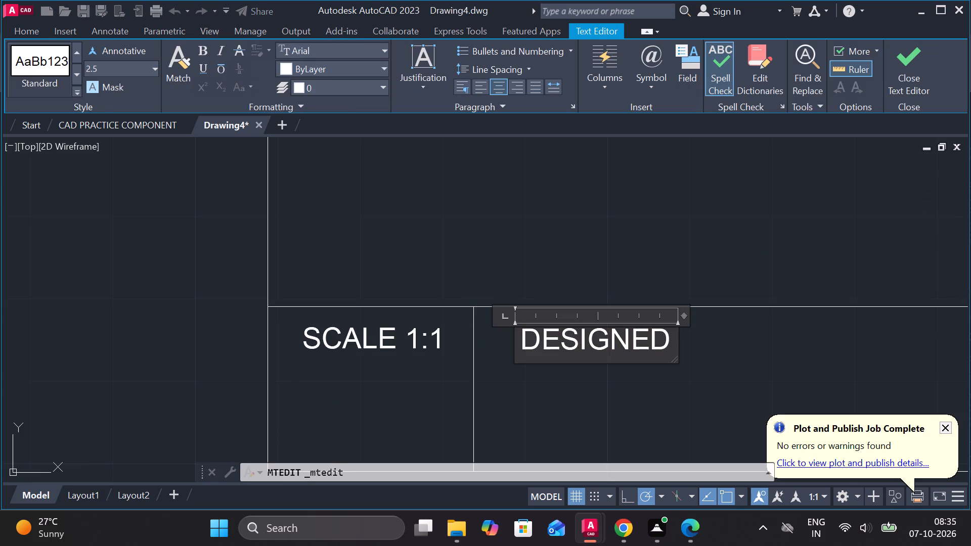
{"action": "left_click", "coordinate": [675, 339]}
{"action": "left_click_drag", "start_coordinate": [672, 343], "coordinate": [603, 348]}
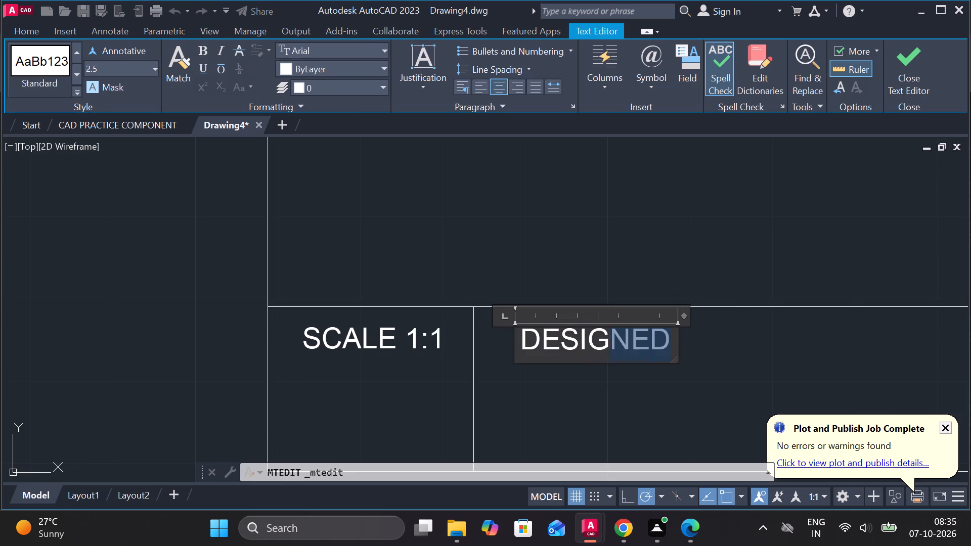
{"action": "left_click_drag", "start_coordinate": [603, 348], "coordinate": [517, 345]}
{"action": "type", "text": "TITLE"}
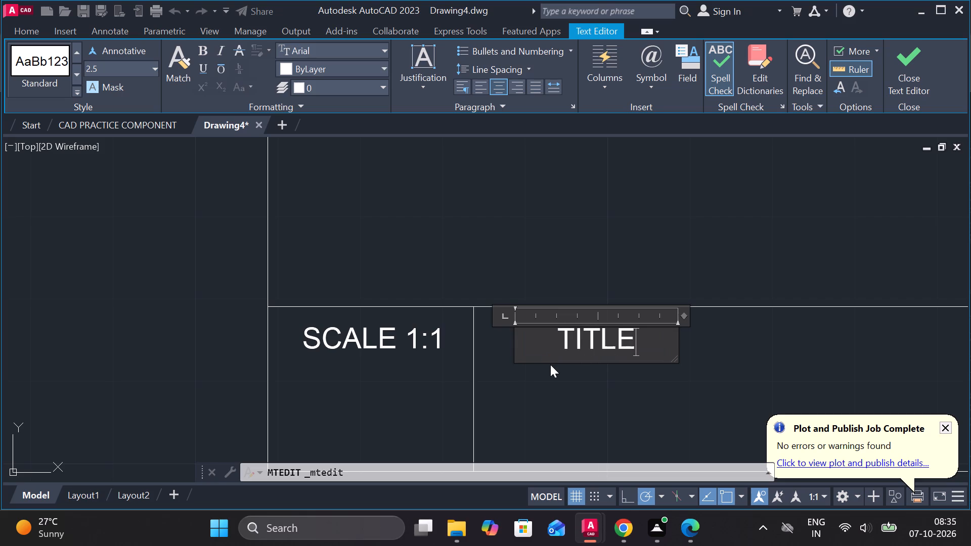
{"action": "left_click", "coordinate": [906, 88]}
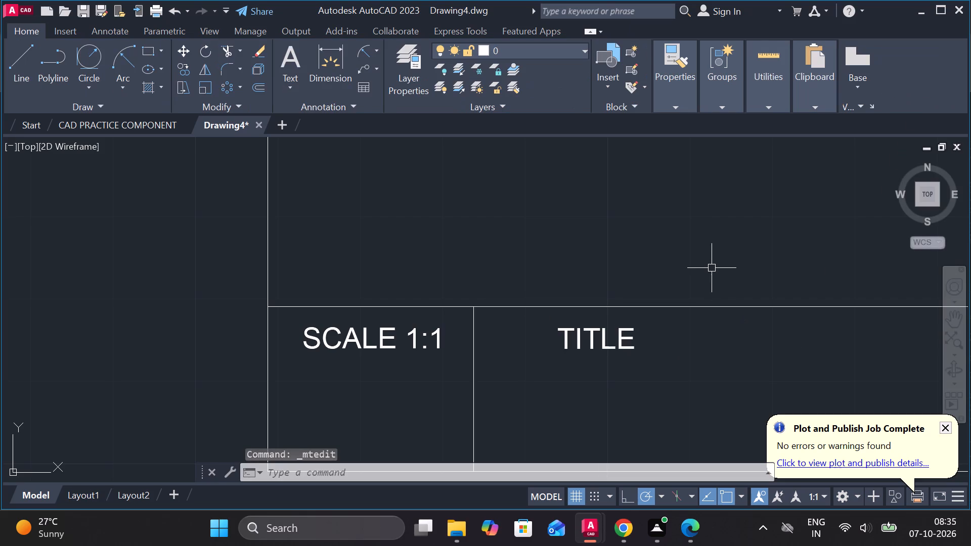
Change the DESIGNED text in the large cell above SCALE and TITLE to AUTO CAD at height 10, widening its frame to fit one line.
{"action": "scroll", "coordinate": [712, 268], "scroll_direction": "down", "scroll_amount": 1}
{"action": "middle_click_drag", "start_coordinate": [712, 248], "coordinate": [700, 376]}
{"action": "double_click", "coordinate": [577, 255]}
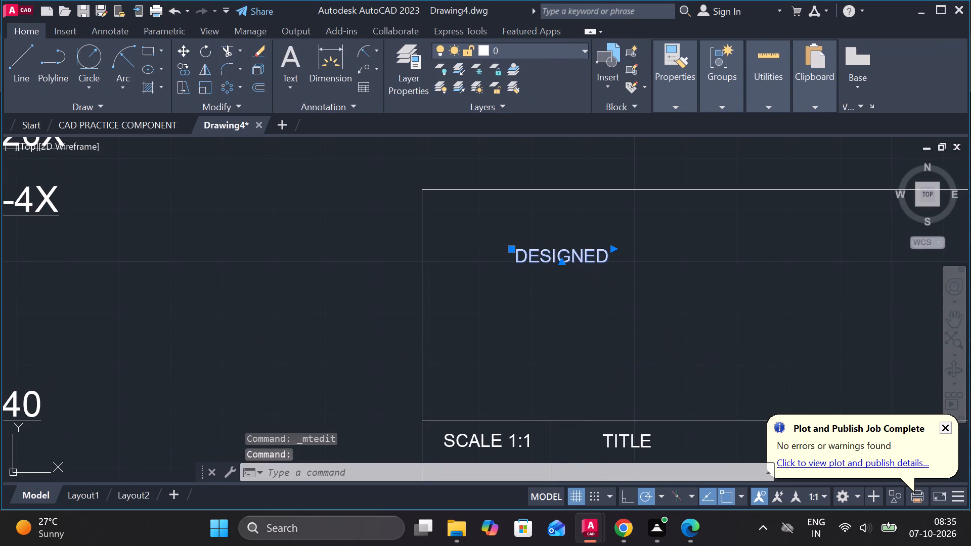
{"action": "left_click_drag", "start_coordinate": [609, 253], "coordinate": [507, 265]}
{"action": "left_click", "coordinate": [156, 64]}
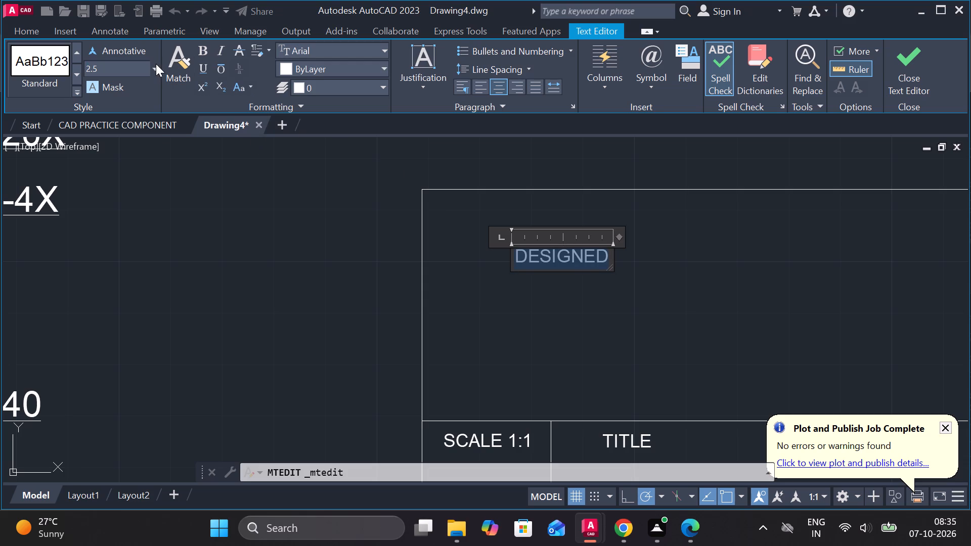
{"action": "left_click", "coordinate": [115, 115]}
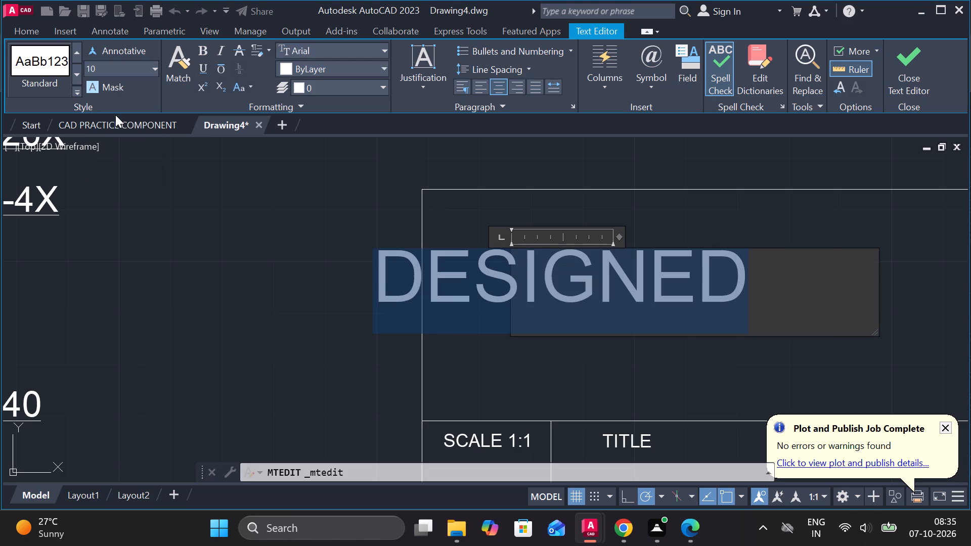
{"action": "type", "text": "AUTP"}
{"action": "key", "text": "BackSpace"}
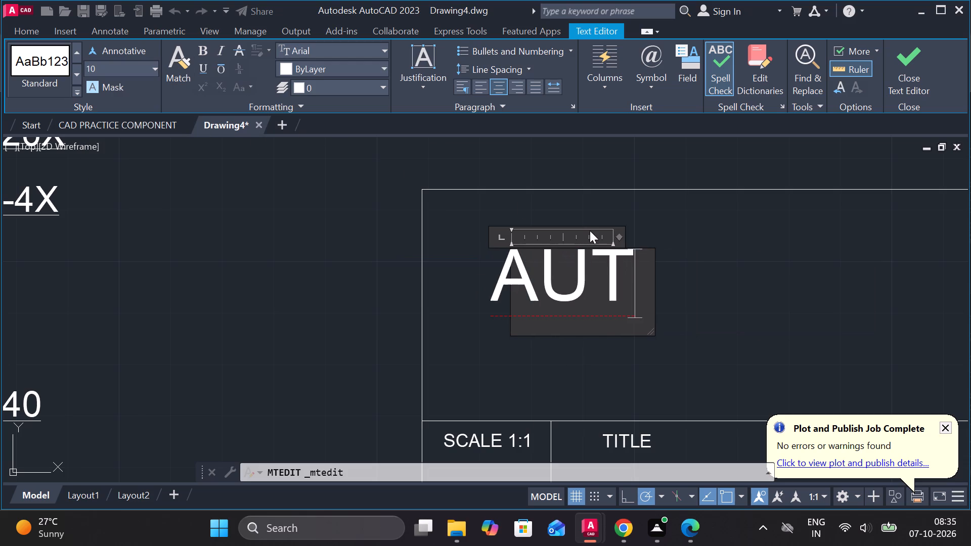
{"action": "type", "text": "O CAD"}
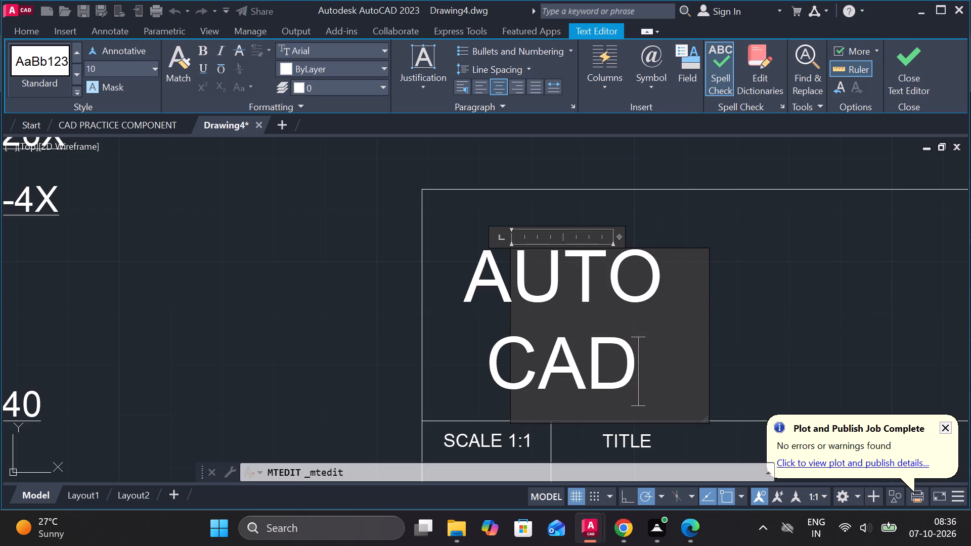
{"action": "left_click_drag", "start_coordinate": [707, 306], "coordinate": [941, 287]}
{"action": "scroll", "coordinate": [938, 288], "scroll_direction": "down", "scroll_amount": 1}
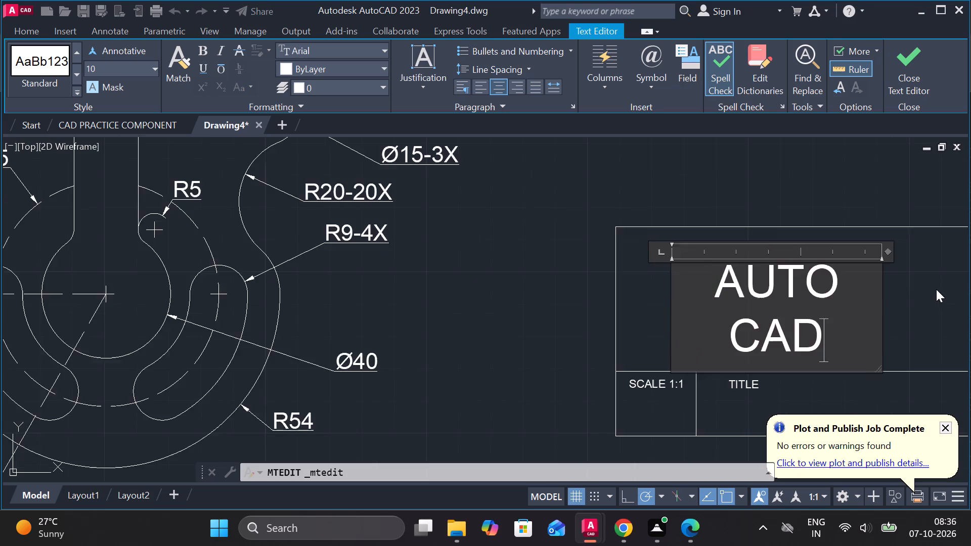
{"action": "middle_click_drag", "start_coordinate": [886, 298], "coordinate": [676, 286]}
{"action": "left_click_drag", "start_coordinate": [671, 280], "coordinate": [738, 280]}
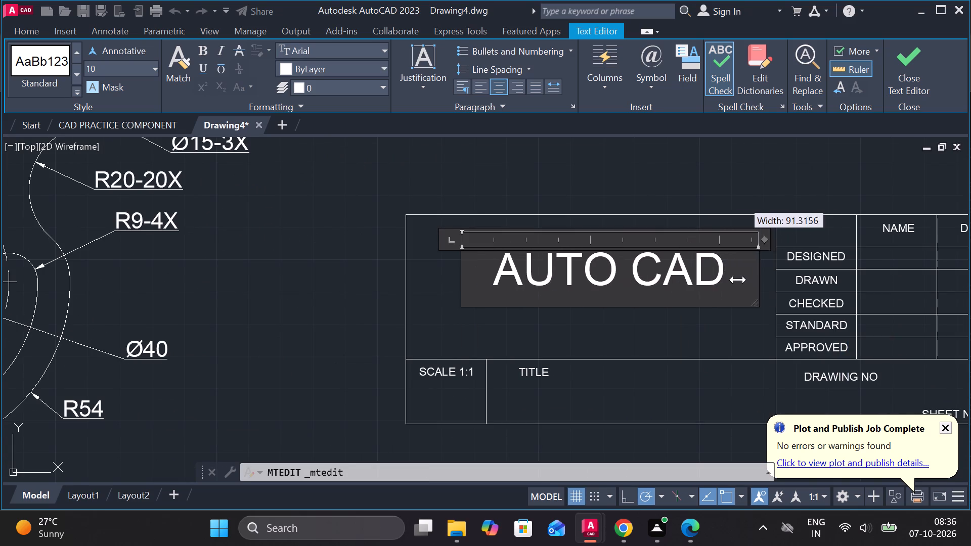
{"action": "left_click_drag", "start_coordinate": [738, 280], "coordinate": [735, 280]}
{"action": "left_click", "coordinate": [904, 87]}
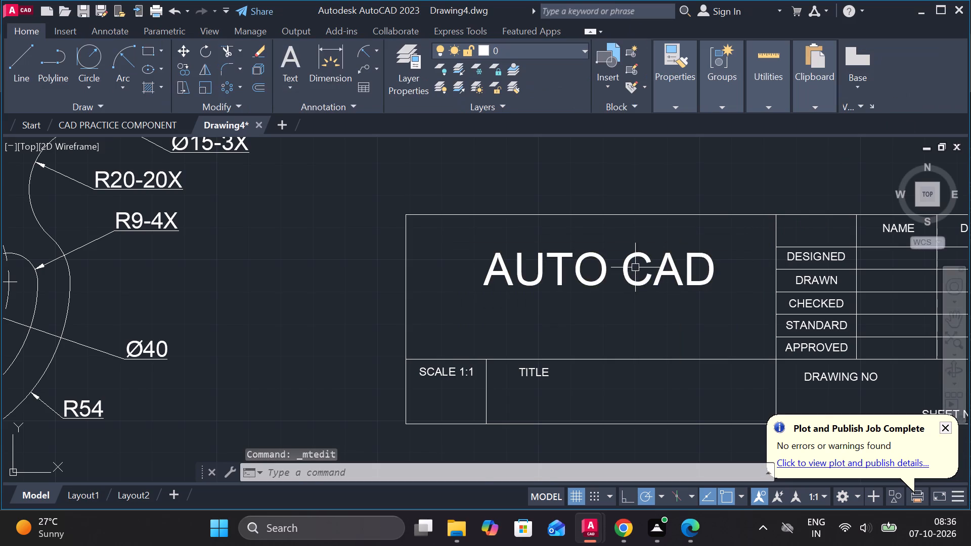
Move the AUTO CAD text slightly down and to the left, nearer the middle of its cell.
{"action": "left_click", "coordinate": [635, 267]}
{"action": "left_click", "coordinate": [565, 264]}
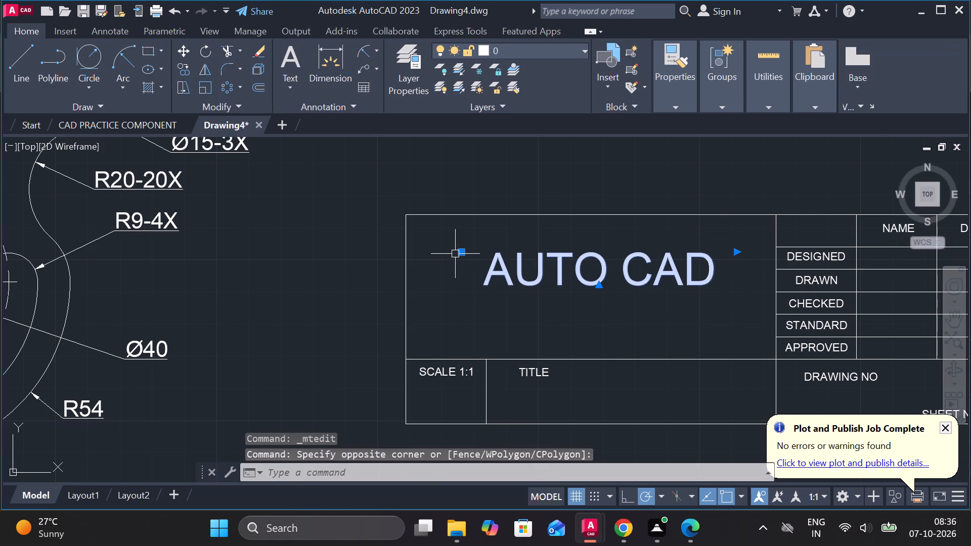
{"action": "left_click", "coordinate": [464, 252]}
{"action": "left_click", "coordinate": [449, 272]}
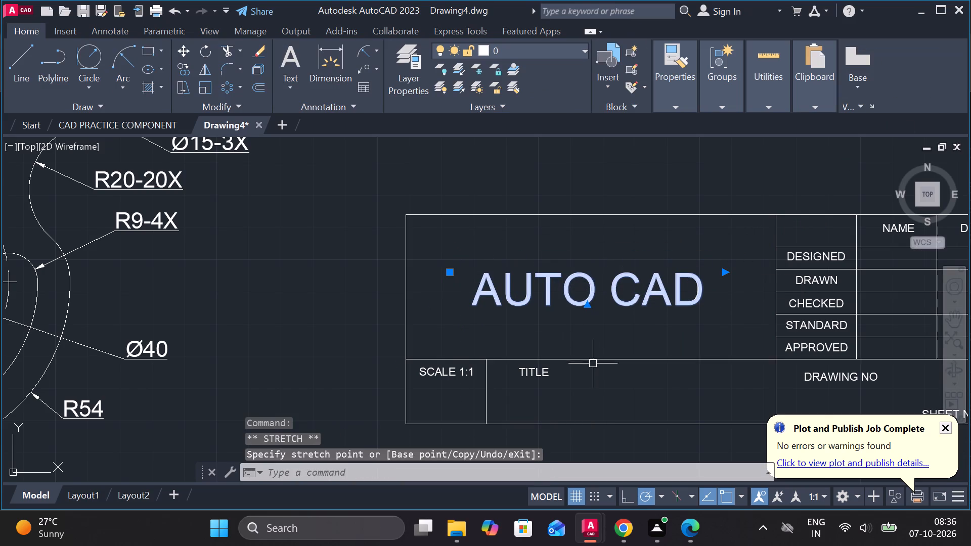
{"action": "middle_click_drag", "start_coordinate": [598, 368], "coordinate": [622, 280]}
{"action": "key", "text": "Escape"}
Copy the TITLE text and paste the duplicate just below it inside the same cell.
{"action": "scroll", "coordinate": [588, 295], "scroll_direction": "up", "scroll_amount": 1}
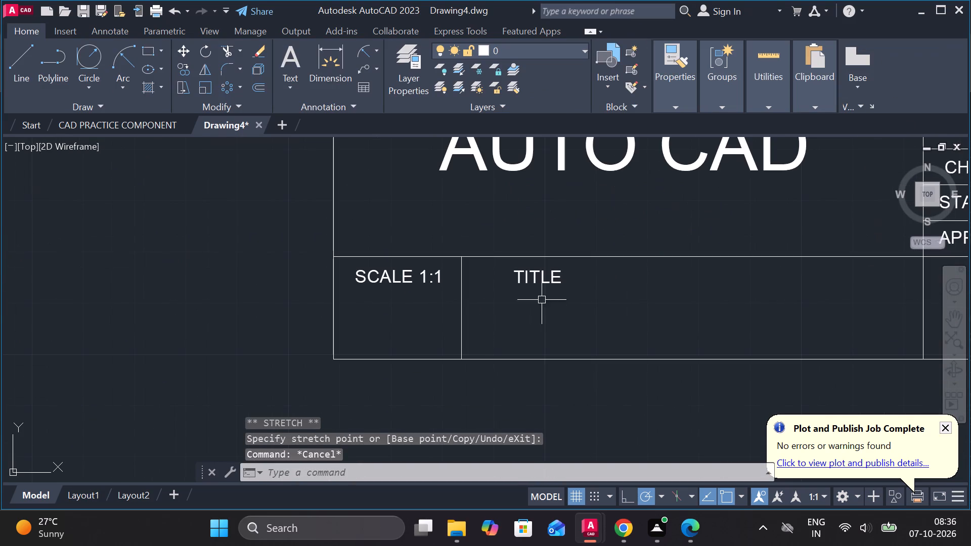
{"action": "left_click", "coordinate": [539, 281]}
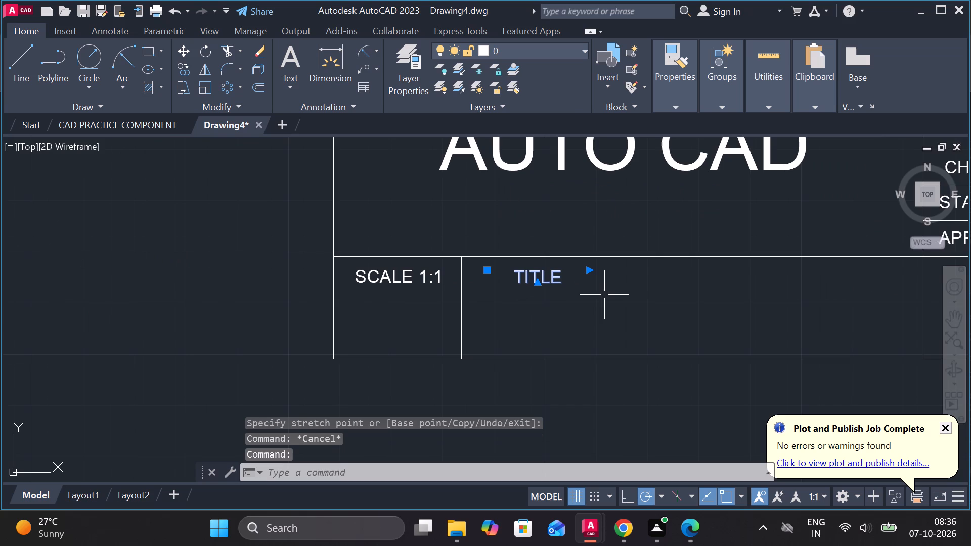
{"action": "key", "text": "ctrl+c"}
{"action": "key", "text": "ctrl+v"}
{"action": "left_click", "coordinate": [547, 316]}
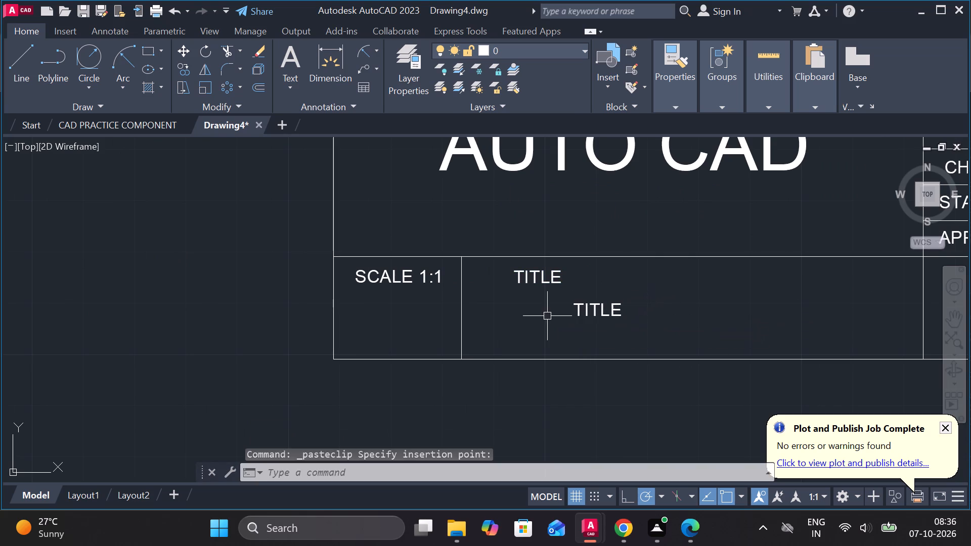
Change the lower TITLE copy to SYMMETRICAL MECHANICAL COMPONENT WITH A CENTRAL CIRCULAR AND U-SHAPED PROFILE.
{"action": "scroll", "coordinate": [547, 316], "scroll_direction": "up", "scroll_amount": 2}
{"action": "double_click", "coordinate": [649, 307]}
{"action": "left_click", "coordinate": [751, 306]}
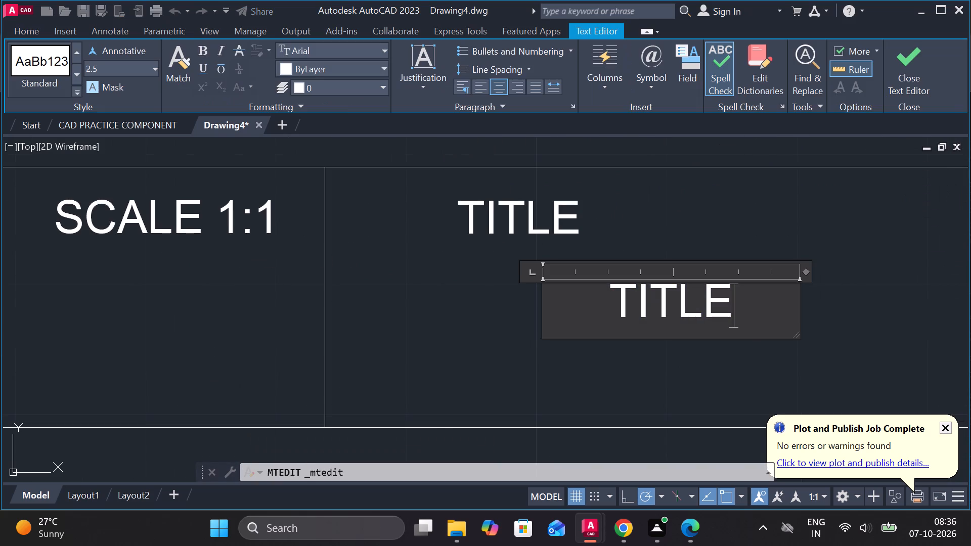
{"action": "key", "text": "BackSpace"}
{"action": "key", "text": "BackSpace"}
{"action": "key", "text": "BackSpace"}
{"action": "key", "text": "BackSpace"}
{"action": "key", "text": "BackSpace"}
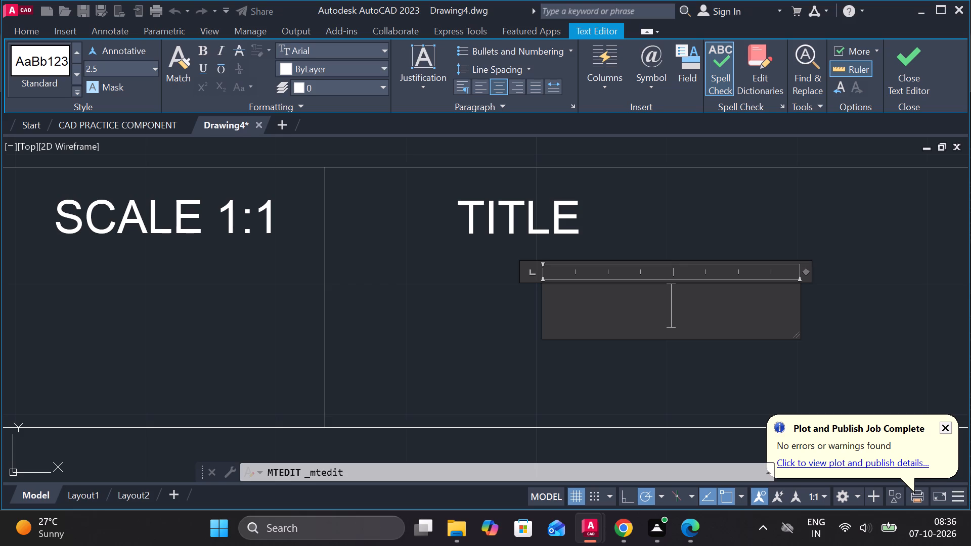
{"action": "type", "text": "SY"}
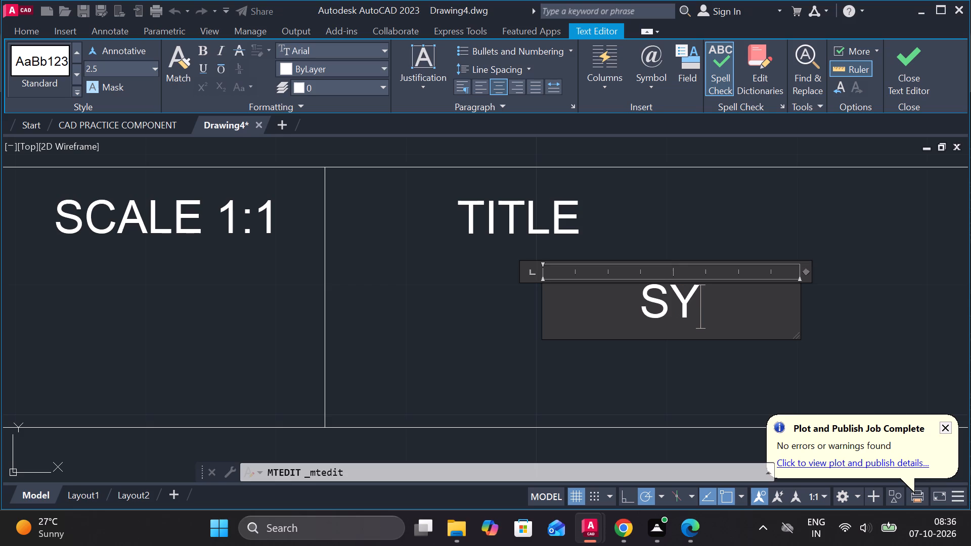
{"action": "type", "text": "MMER"}
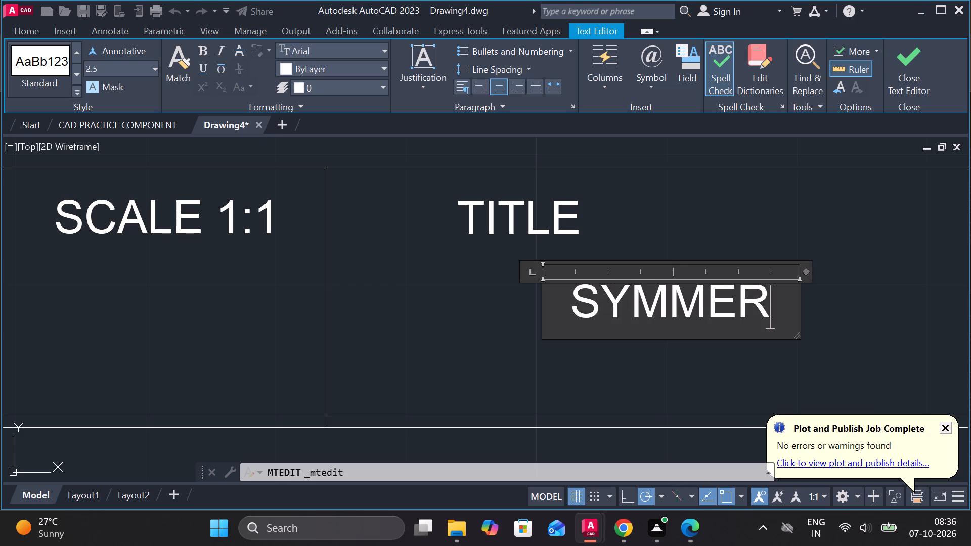
{"action": "key", "text": "BackSpace"}
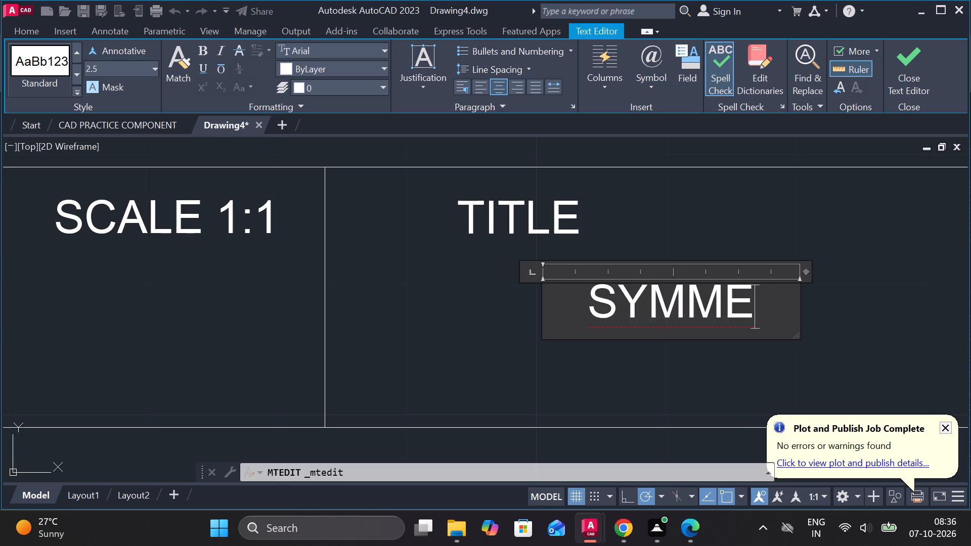
{"action": "type", "text": "TRICAL"}
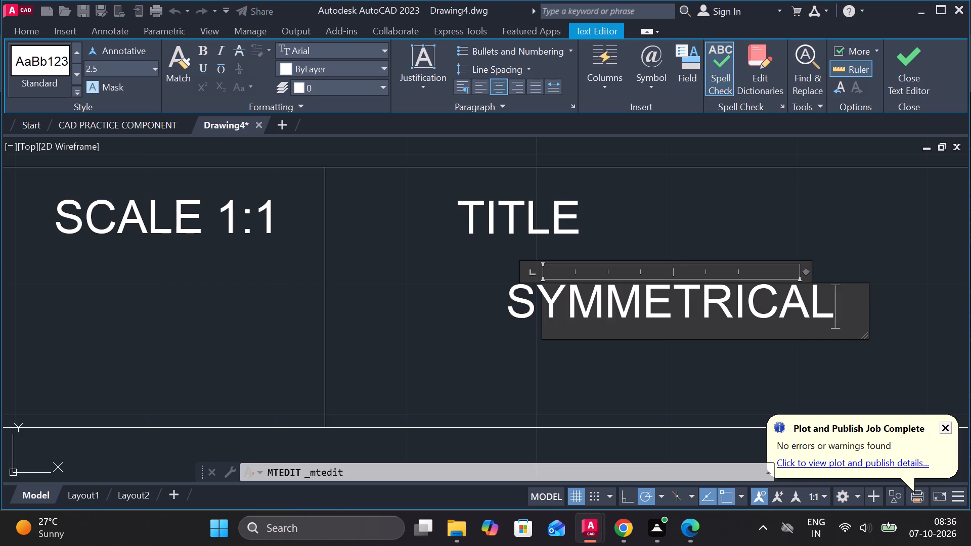
{"action": "key", "text": "space"}
{"action": "type", "text": "MECHANICAL C"}
{"action": "type", "text": "OMPONEN"}
{"action": "key", "text": "t"}
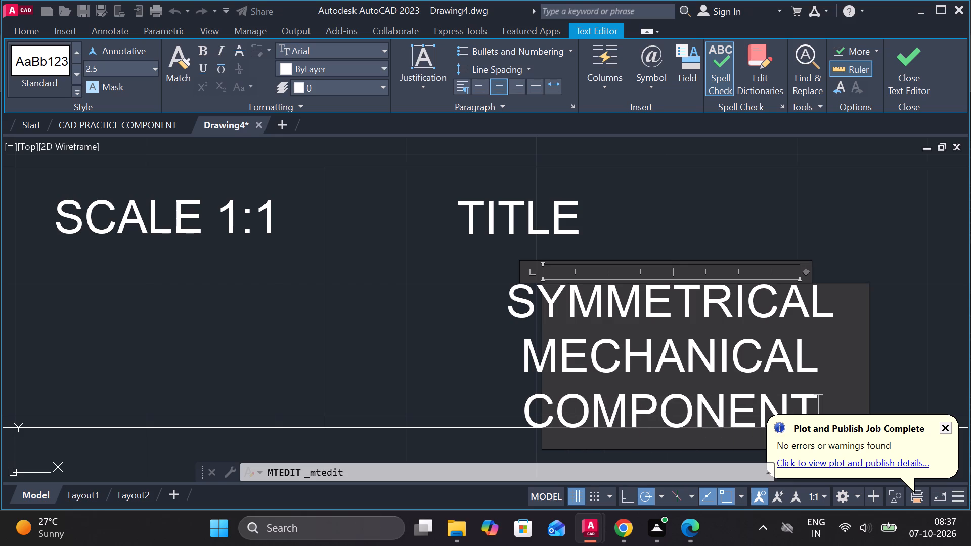
{"action": "key", "text": "space"}
{"action": "type", "text": "WITH"}
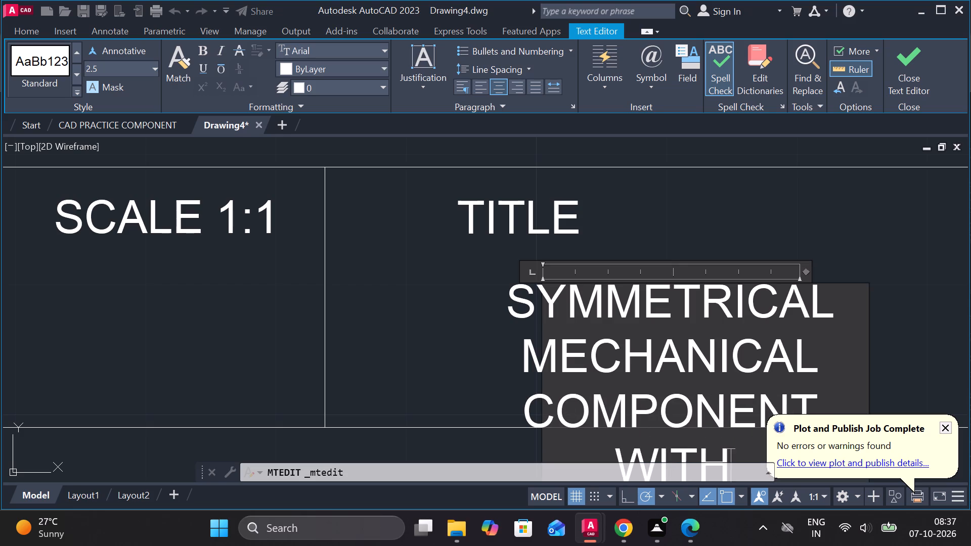
{"action": "key", "text": "space"}
{"action": "type", "text": "A CENTR"}
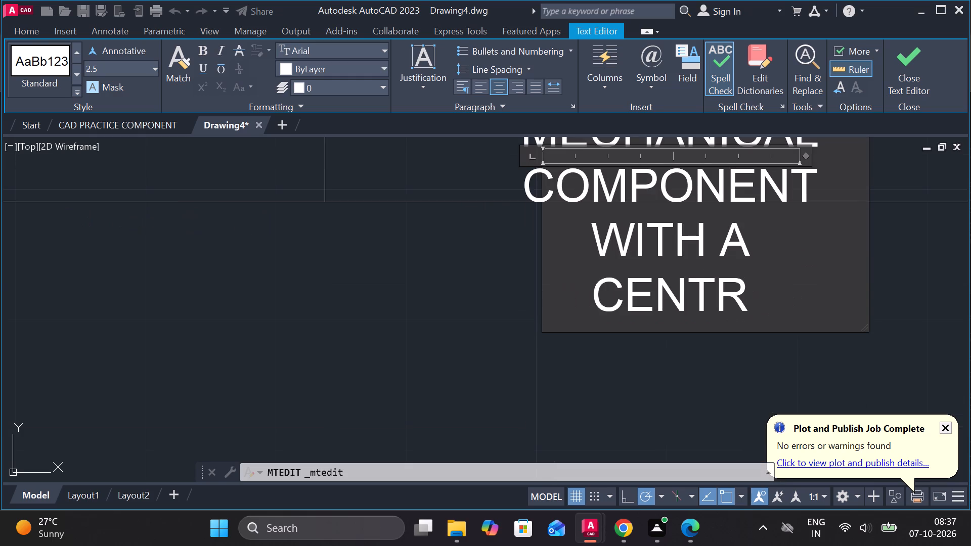
{"action": "type", "text": "AL"}
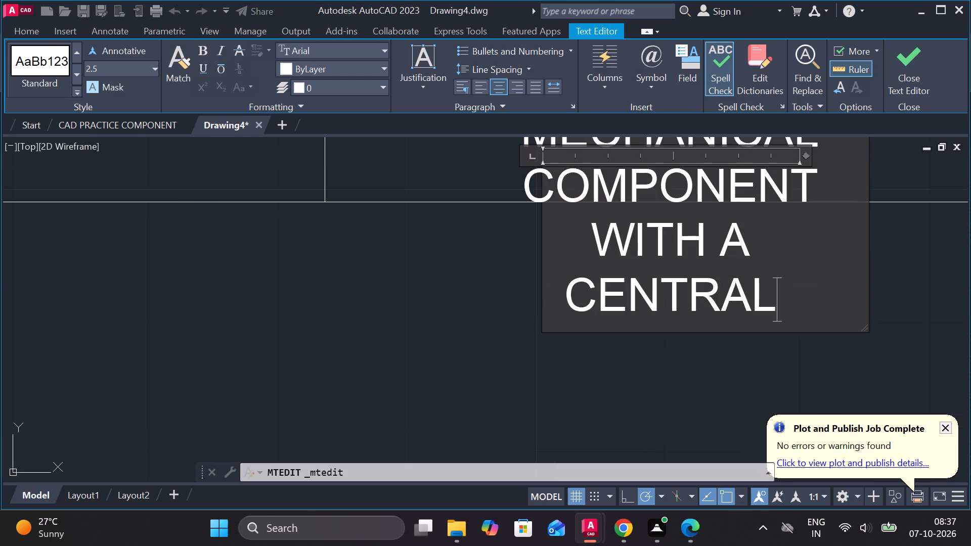
{"action": "key", "text": "space"}
{"action": "type", "text": "C"}
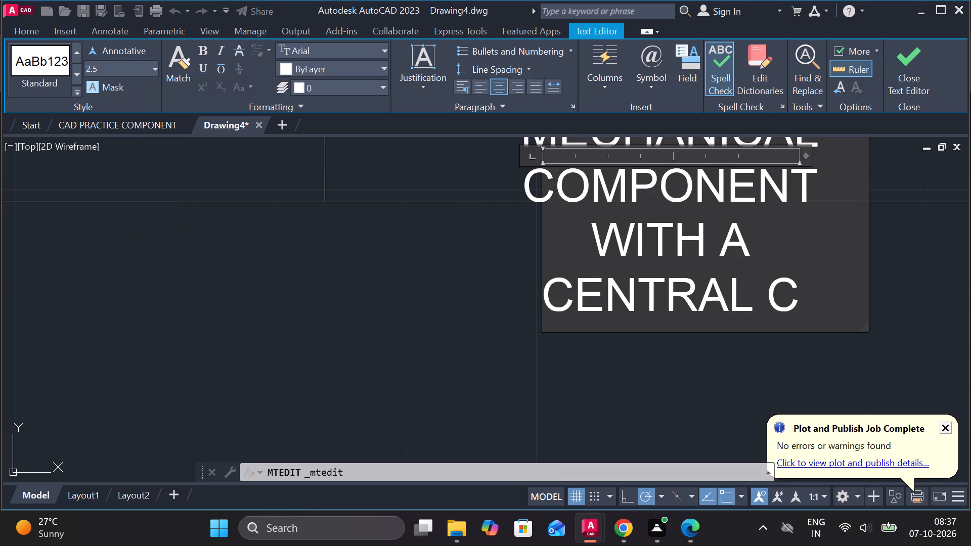
{"action": "type", "text": "IRCULAR"}
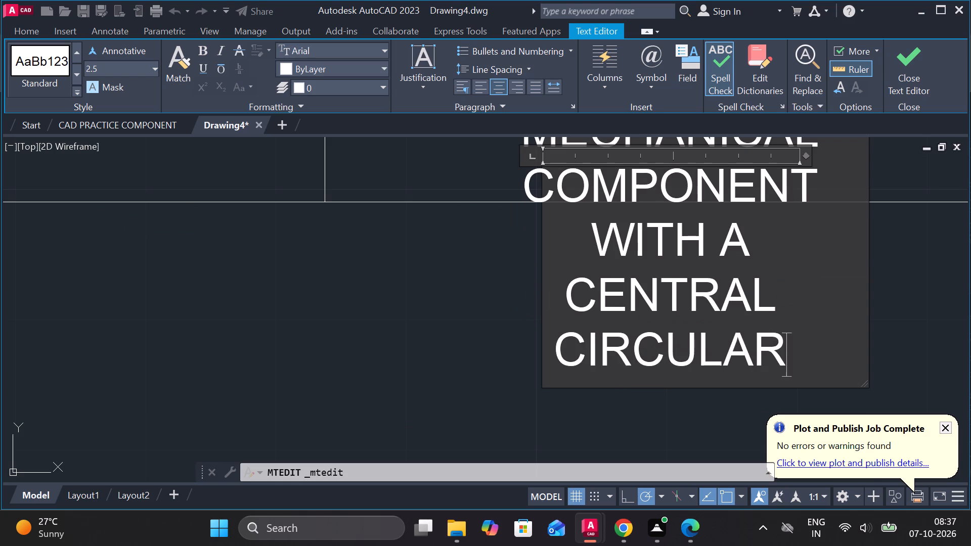
{"action": "key", "text": "space"}
{"action": "type", "text": "ND"}
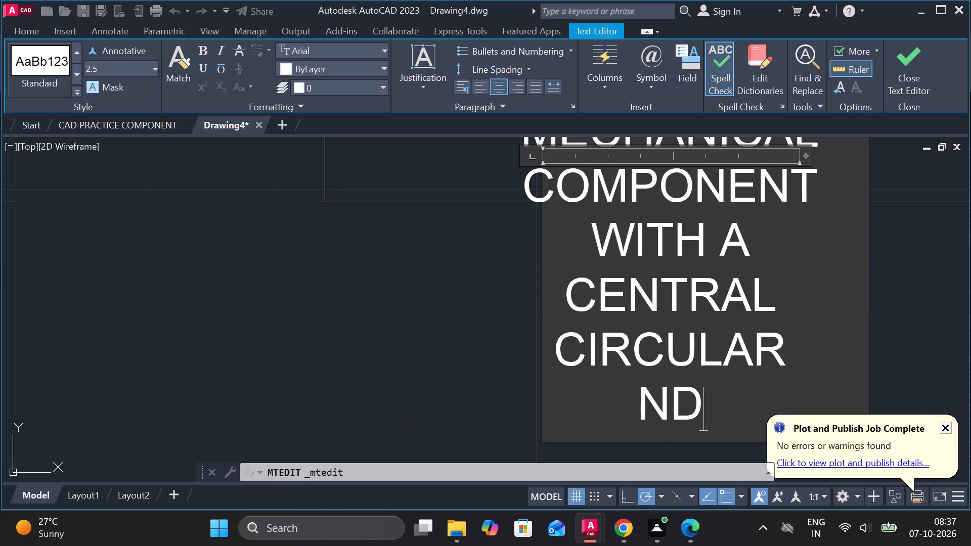
{"action": "key", "text": "BackSpace"}
{"action": "key", "text": "BackSpace"}
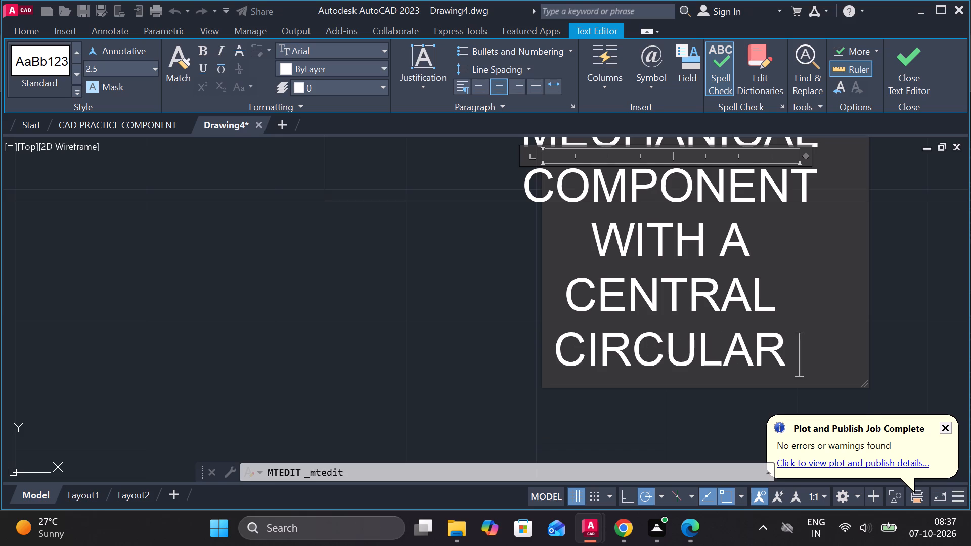
{"action": "type", "text": "AND"}
{"action": "key", "text": "space"}
{"action": "key", "text": "u"}
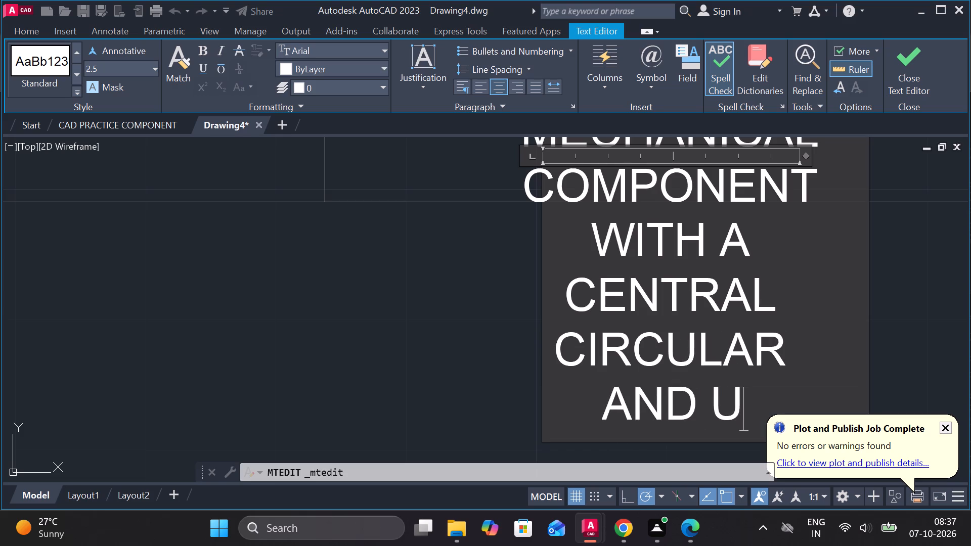
{"action": "key", "text": "minus"}
{"action": "type", "text": "SHAPED"}
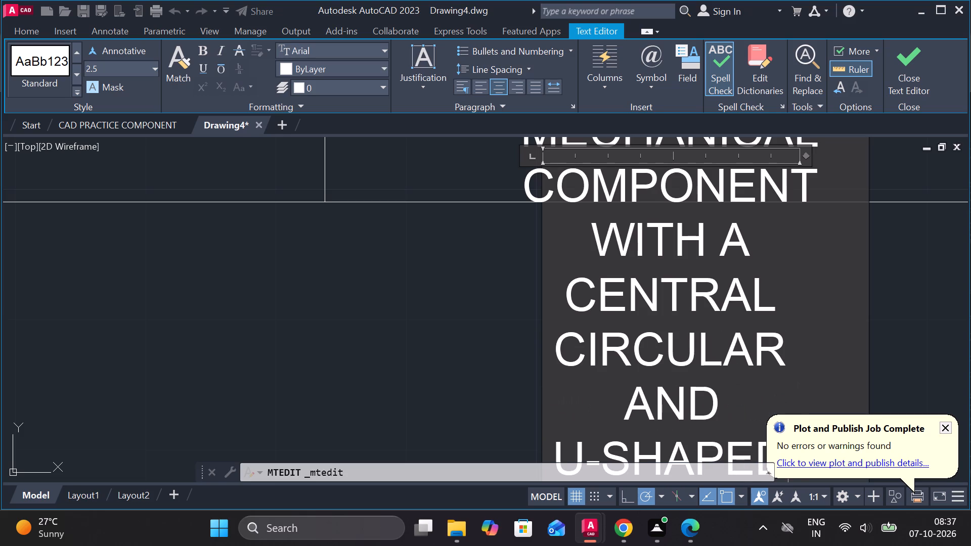
{"action": "key", "text": "space"}
{"action": "key", "text": "p"}
{"action": "type", "text": "ROFILR"}
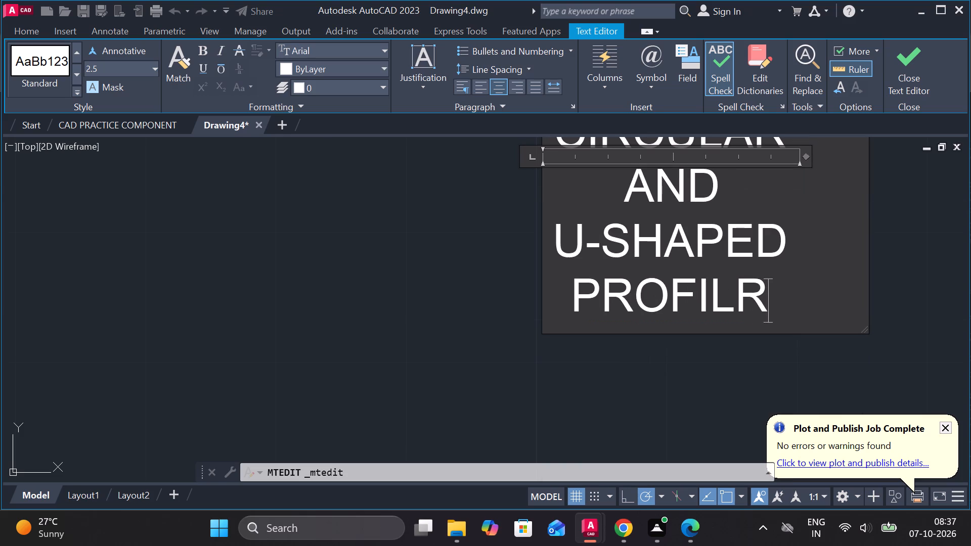
{"action": "key", "text": "BackSpace"}
{"action": "key", "text": "BackSpace"}
{"action": "key", "text": "BackSpace"}
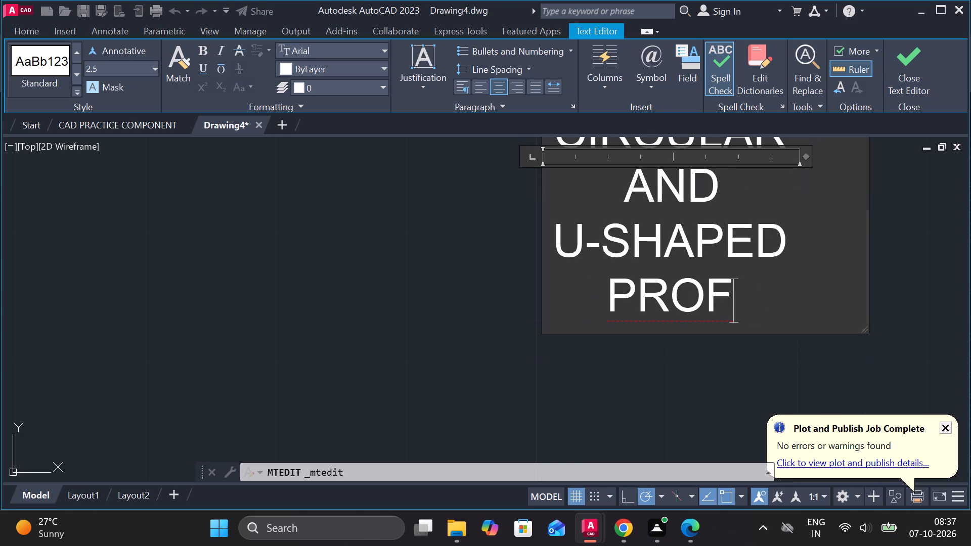
{"action": "type", "text": "ILE"}
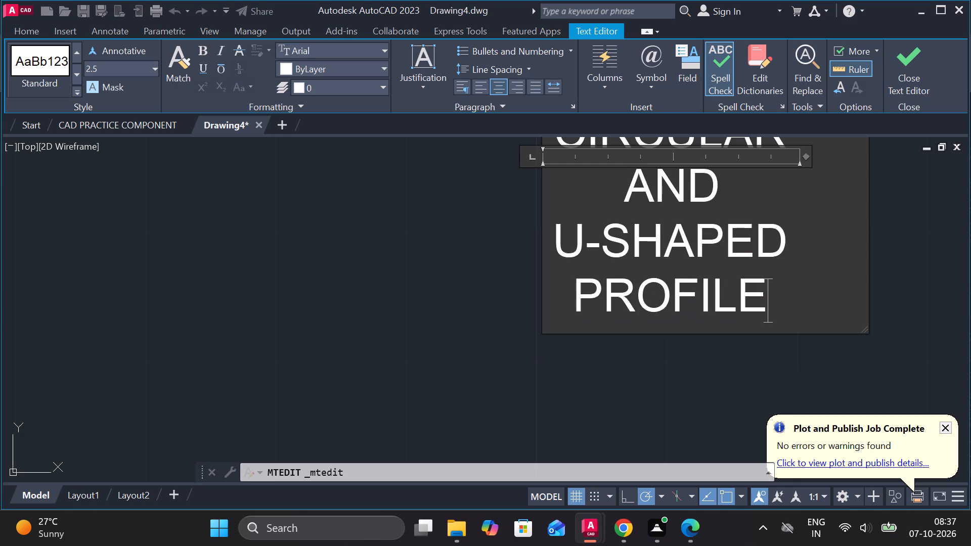
{"action": "left_click", "coordinate": [910, 66]}
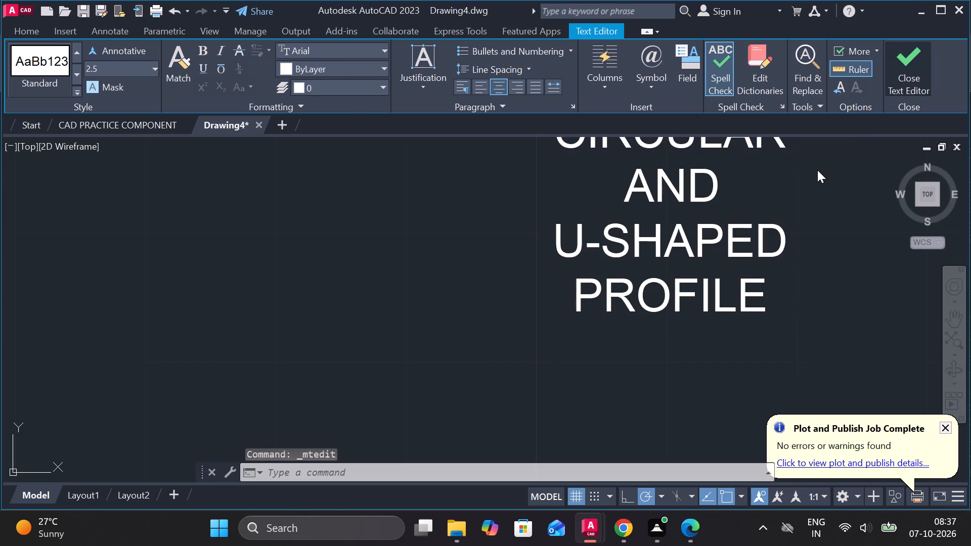
Widen the text frame of the SYMMETRICAL MECHANICAL COMPONENT description so it wraps onto three lines.
{"action": "scroll", "coordinate": [817, 170], "scroll_direction": "down", "scroll_amount": 2}
{"action": "middle_click_drag", "start_coordinate": [814, 201], "coordinate": [676, 344]}
{"action": "double_click", "coordinate": [614, 230]}
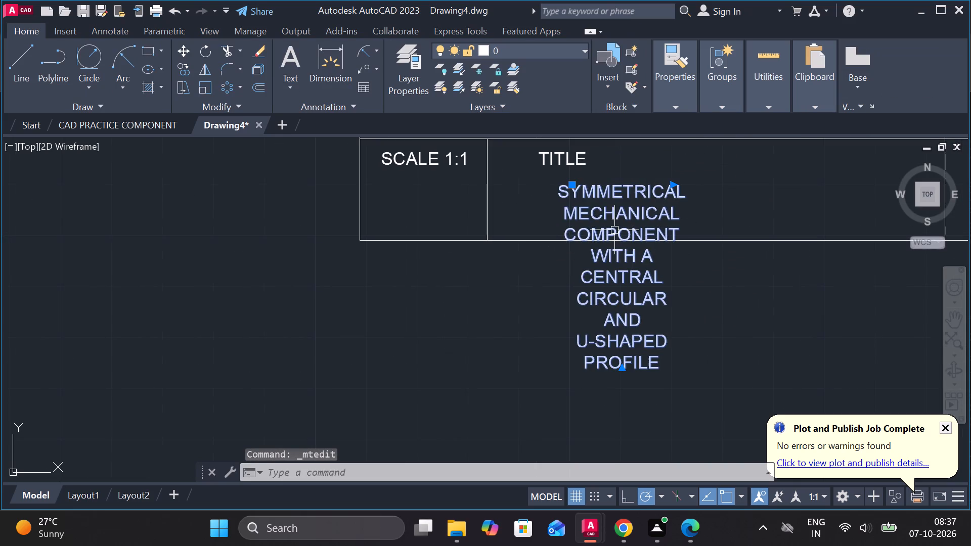
{"action": "left_click_drag", "start_coordinate": [698, 277], "coordinate": [875, 264]}
{"action": "middle_click_drag", "start_coordinate": [790, 323], "coordinate": [646, 398]}
{"action": "left_click_drag", "start_coordinate": [707, 303], "coordinate": [816, 303]}
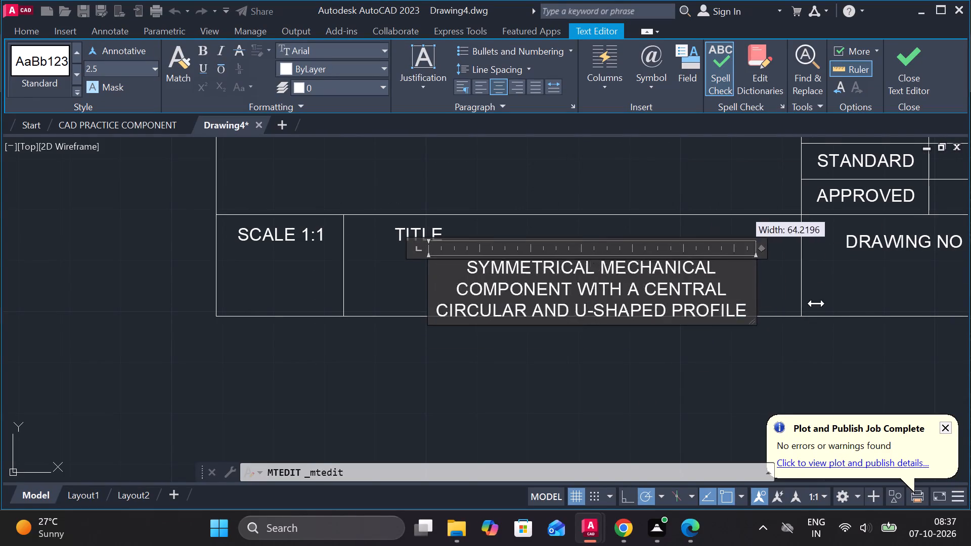
{"action": "left_click_drag", "start_coordinate": [816, 303], "coordinate": [843, 303]}
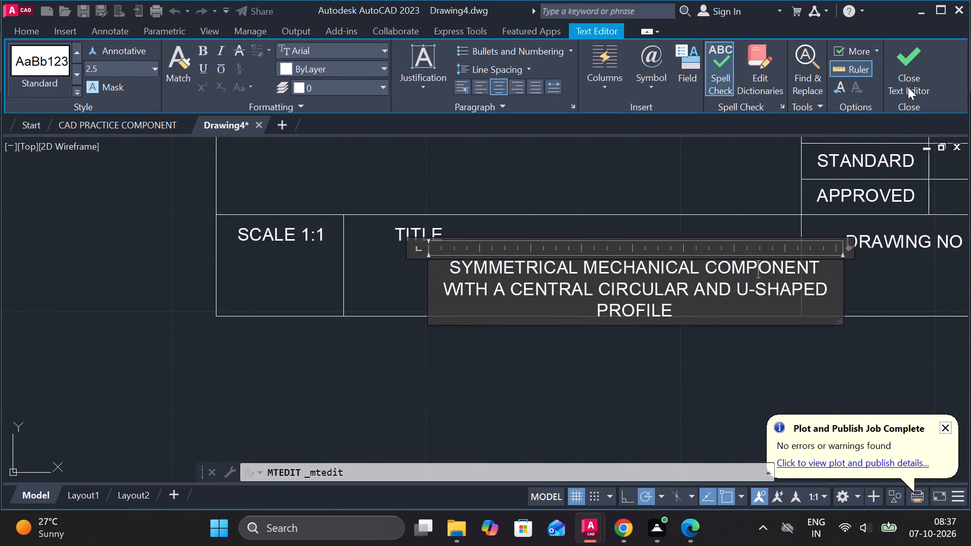
{"action": "left_click", "coordinate": [908, 74]}
With object snap off, move the three-line component description left and slightly up so it fits inside the TITLE cell.
{"action": "left_click", "coordinate": [633, 285]}
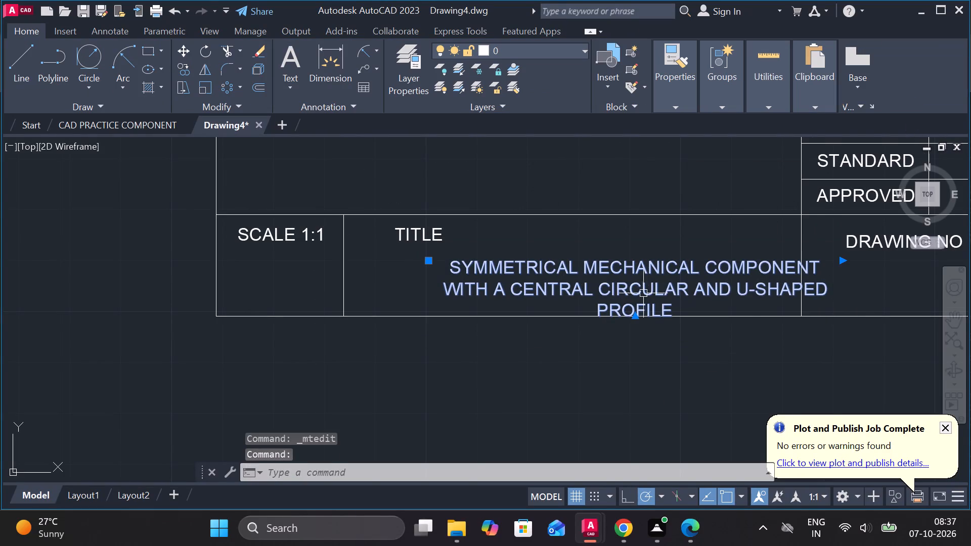
{"action": "left_click", "coordinate": [729, 497]}
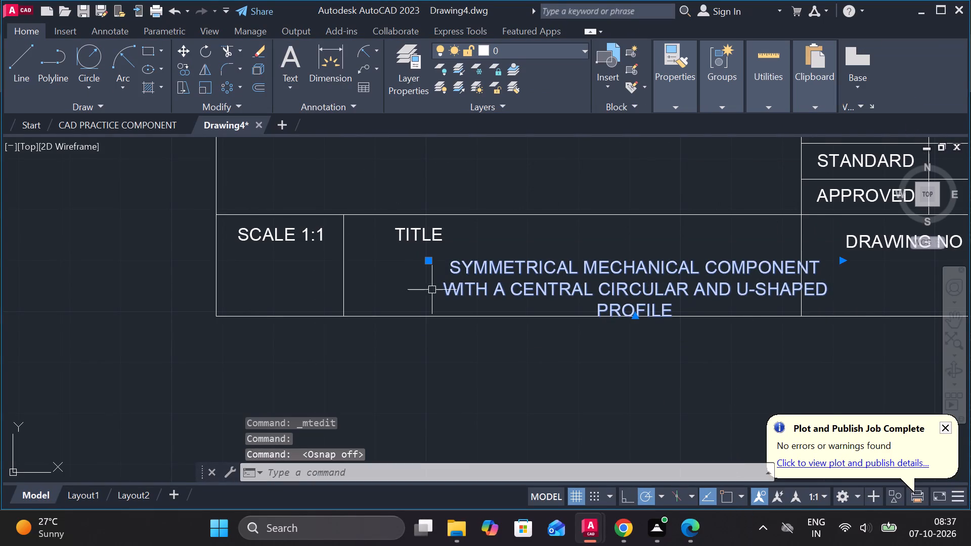
{"action": "left_click", "coordinate": [428, 260]}
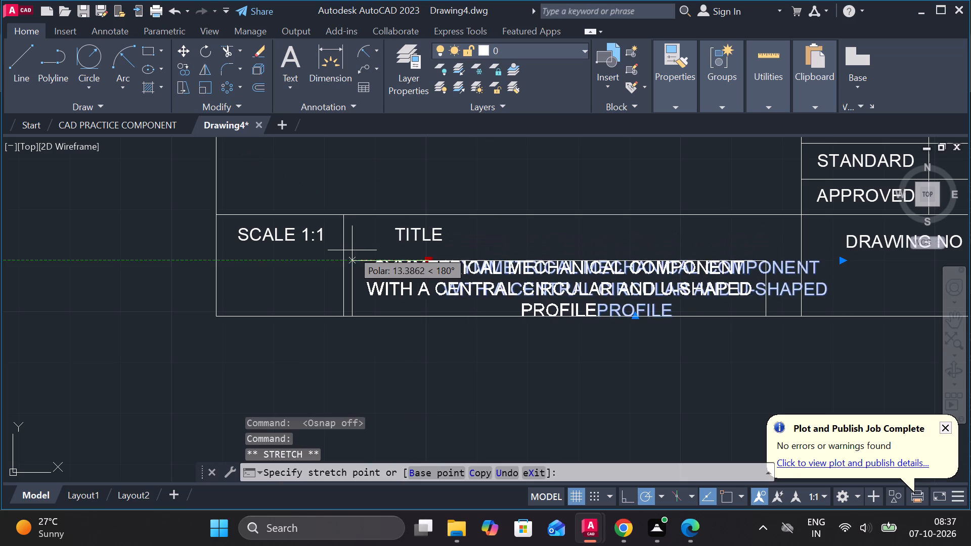
{"action": "left_click", "coordinate": [368, 244]}
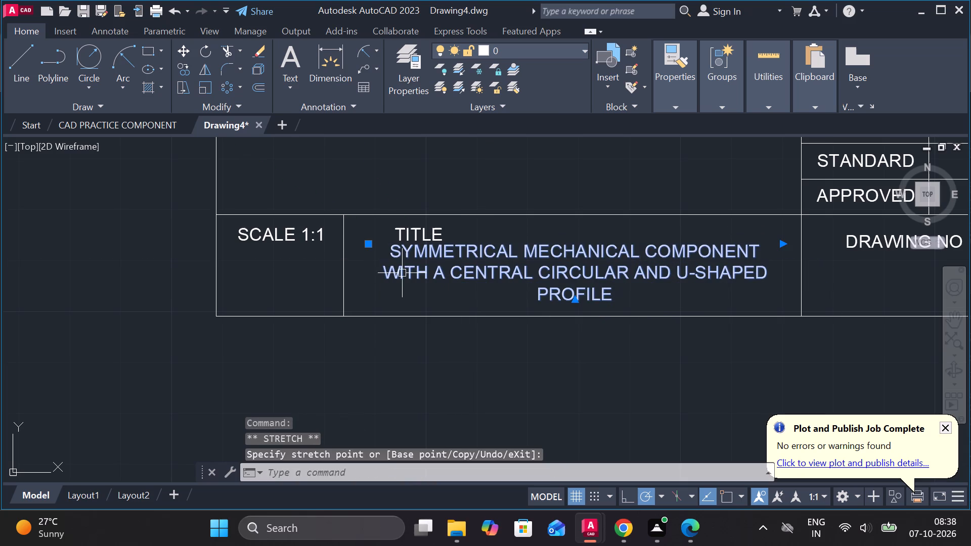
{"action": "middle_click_drag", "start_coordinate": [472, 365], "coordinate": [513, 439]}
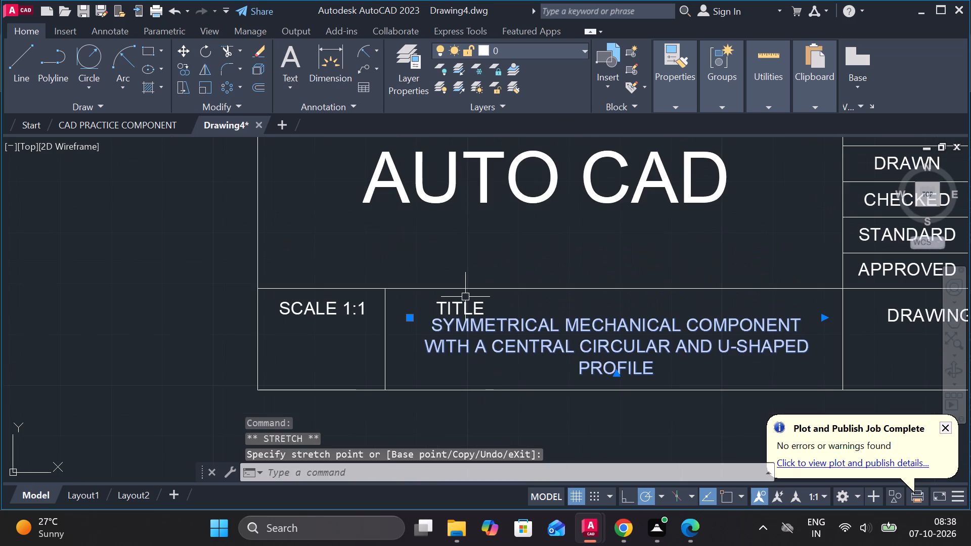
{"action": "key", "text": "Escape"}
Move the TITLE label slightly up and to the left within its cell, away from the description.
{"action": "left_click", "coordinate": [466, 303]}
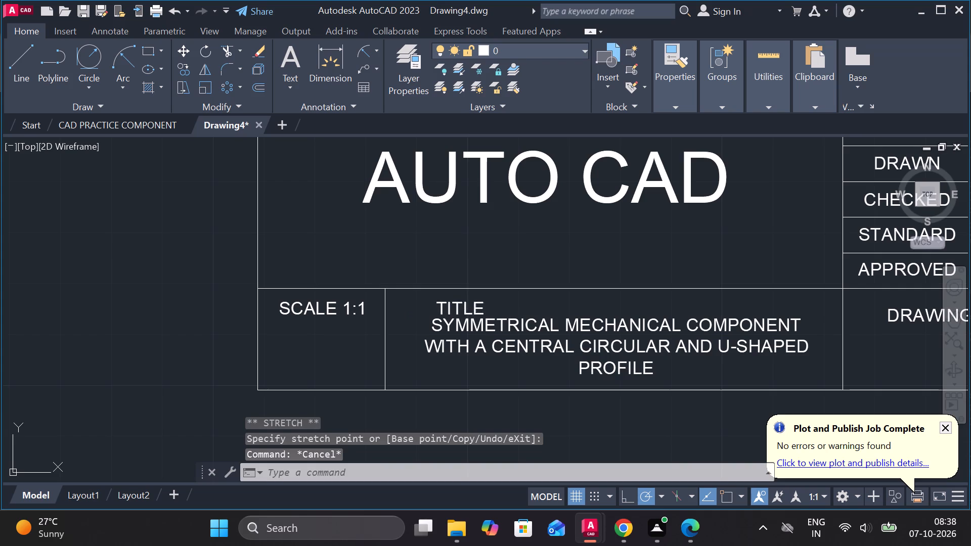
{"action": "left_click", "coordinate": [409, 302]}
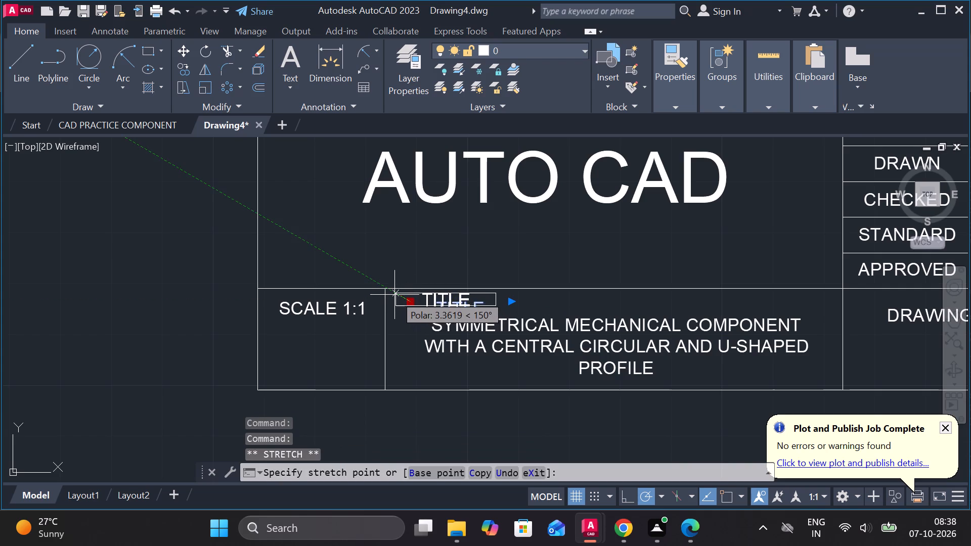
{"action": "scroll", "coordinate": [385, 297], "scroll_direction": "up", "scroll_amount": 1}
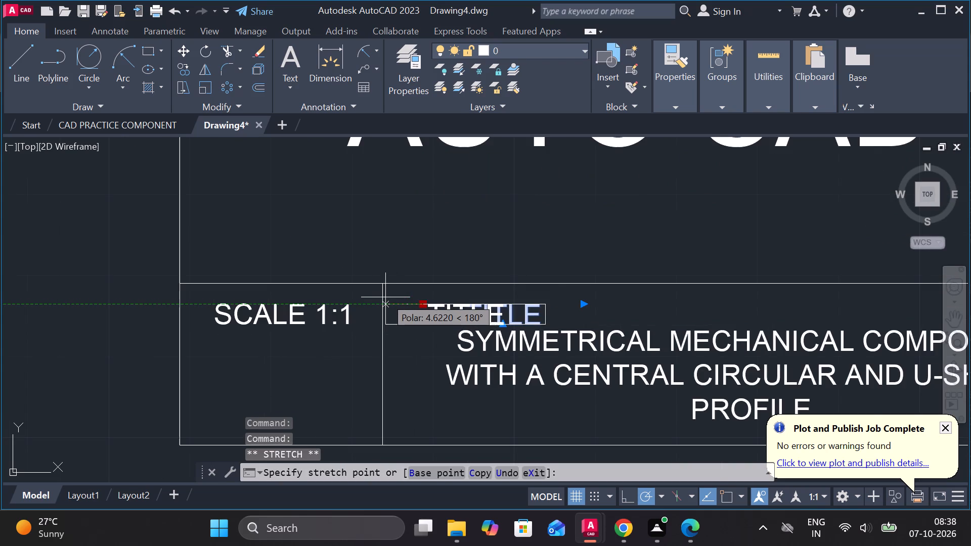
{"action": "left_click", "coordinate": [413, 299]}
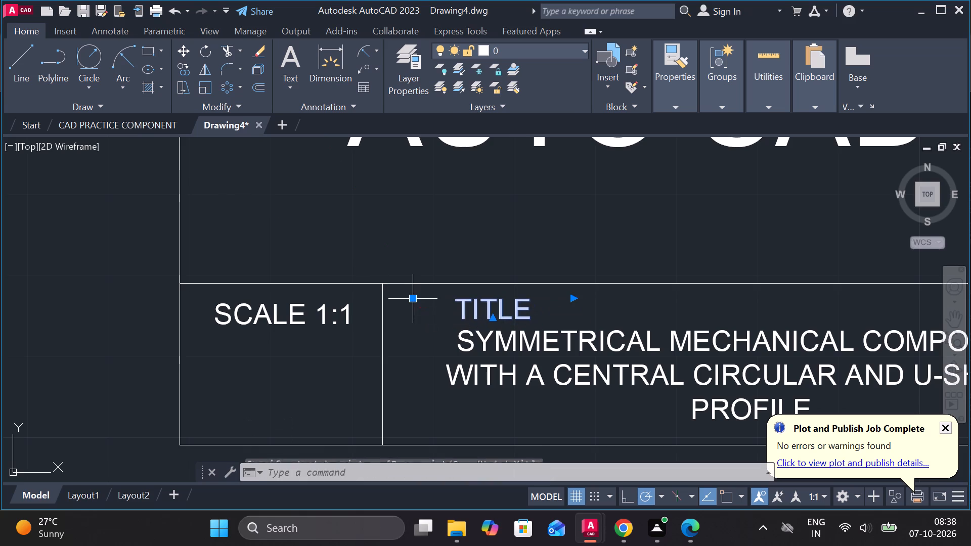
{"action": "key", "text": "Escape"}
Move the three-line component description slightly down to leave a gap beneath the TITLE label.
{"action": "left_click", "coordinate": [503, 335]}
{"action": "middle_click_drag", "start_coordinate": [532, 336], "coordinate": [456, 314]}
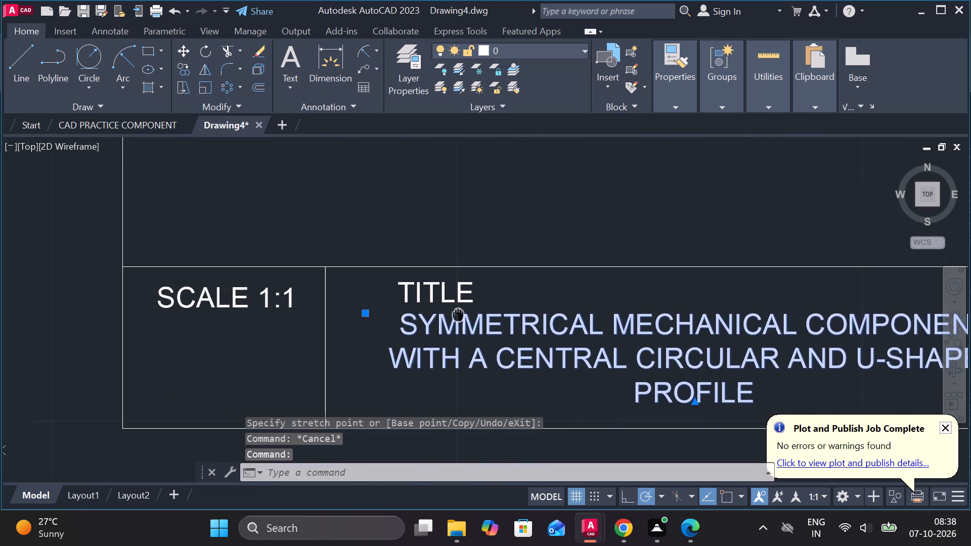
{"action": "middle_click_drag", "start_coordinate": [456, 314], "coordinate": [405, 286]}
{"action": "left_click", "coordinate": [293, 281]}
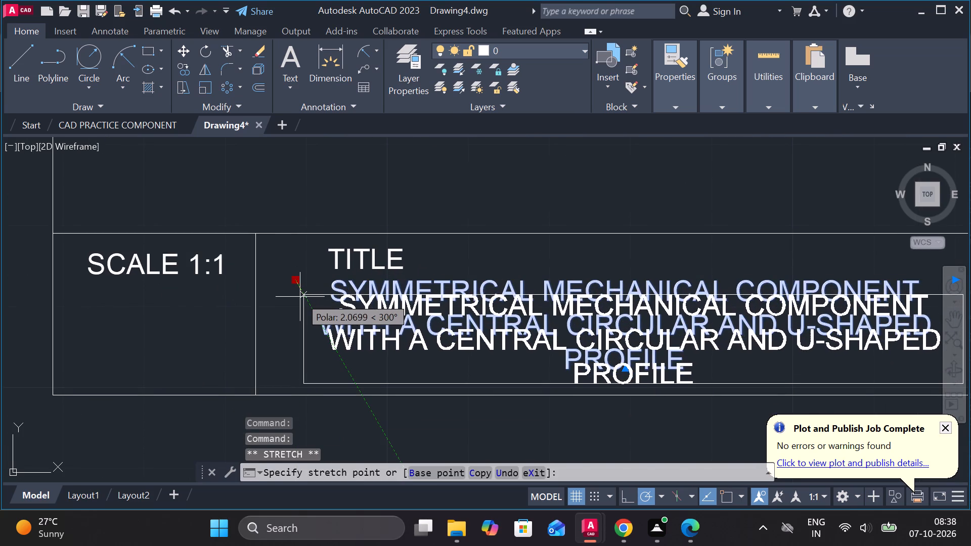
{"action": "left_click", "coordinate": [300, 297]}
{"action": "key", "text": "Escape"}
{"action": "scroll", "coordinate": [366, 309], "scroll_direction": "down", "scroll_amount": 2}
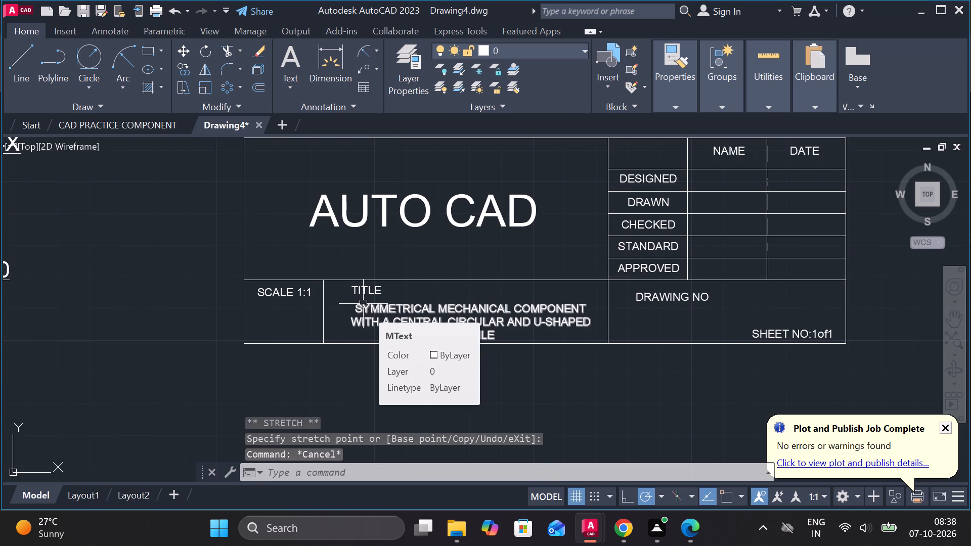
{"action": "middle_click_drag", "start_coordinate": [488, 293], "coordinate": [627, 362]}
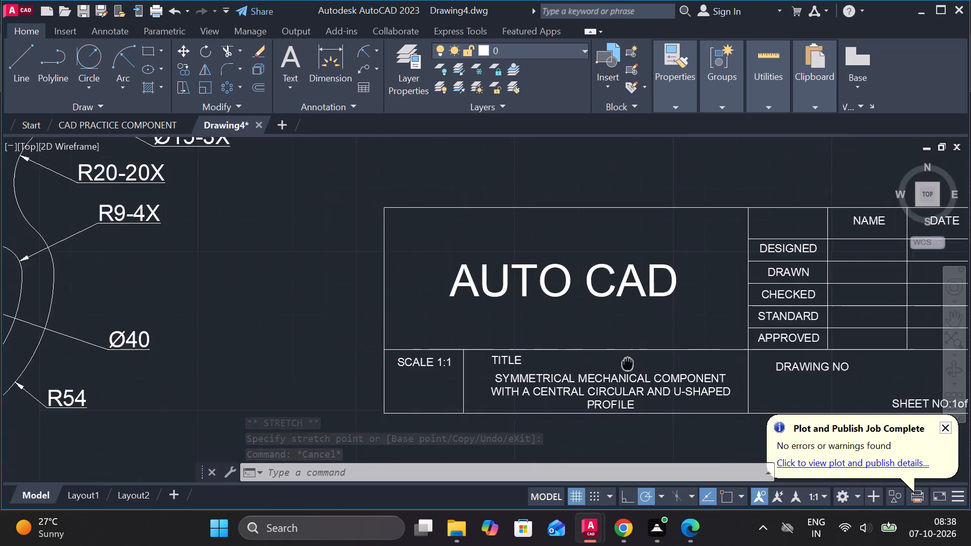
{"action": "middle_click_drag", "start_coordinate": [627, 362], "coordinate": [616, 310]}
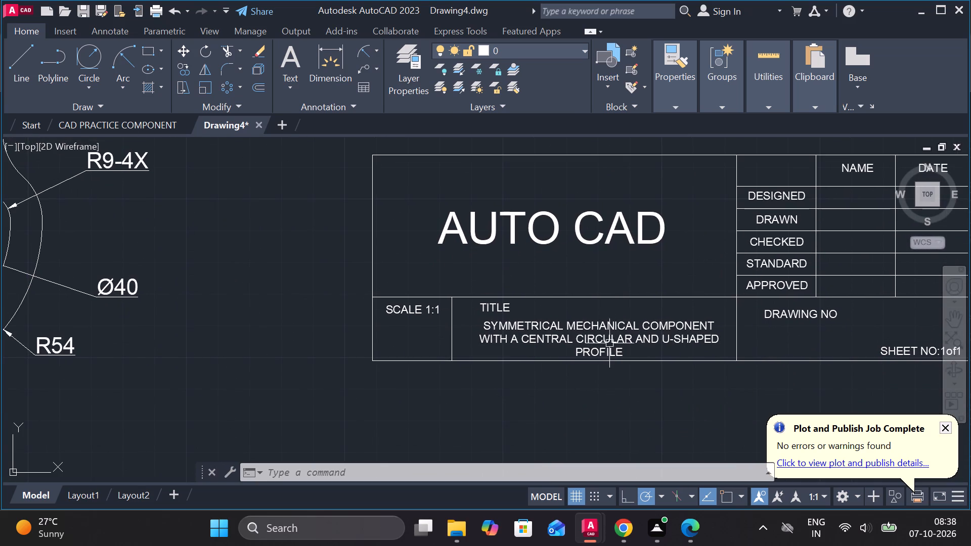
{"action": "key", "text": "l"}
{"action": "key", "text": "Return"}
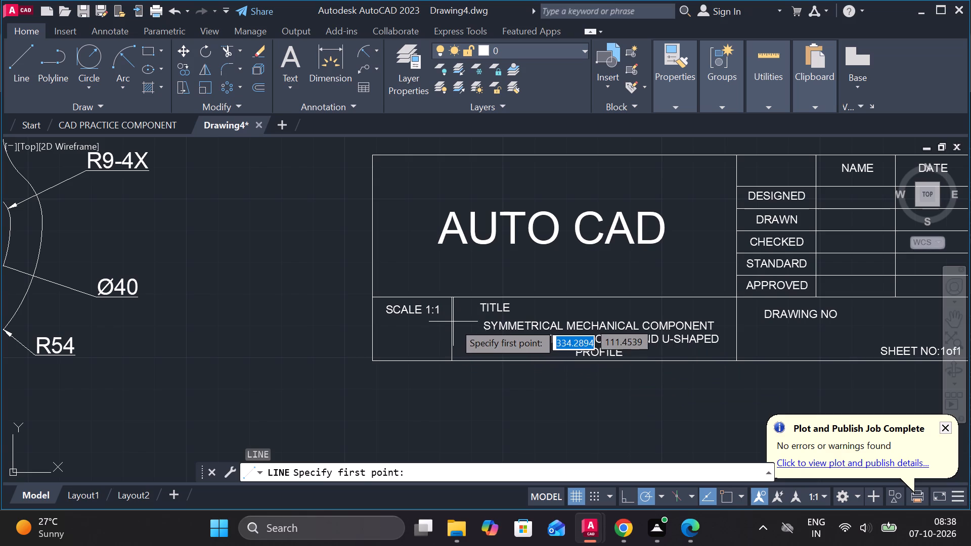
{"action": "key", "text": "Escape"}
With object snap back on, draw a horizontal line across the SCALE 1:1 cell at mid-height, splitting it in two.
{"action": "key", "text": "l"}
{"action": "key", "text": "Return"}
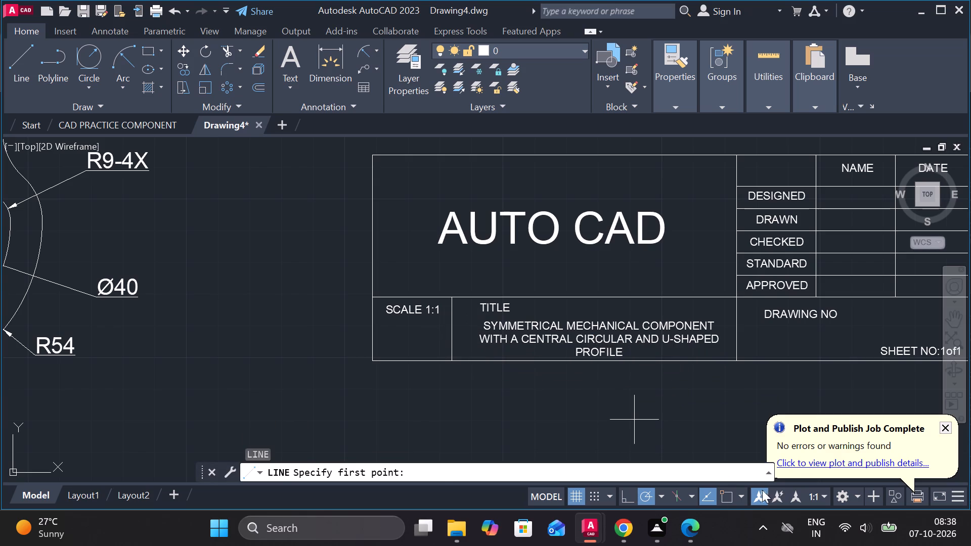
{"action": "left_click", "coordinate": [729, 491]}
{"action": "left_click", "coordinate": [447, 326]}
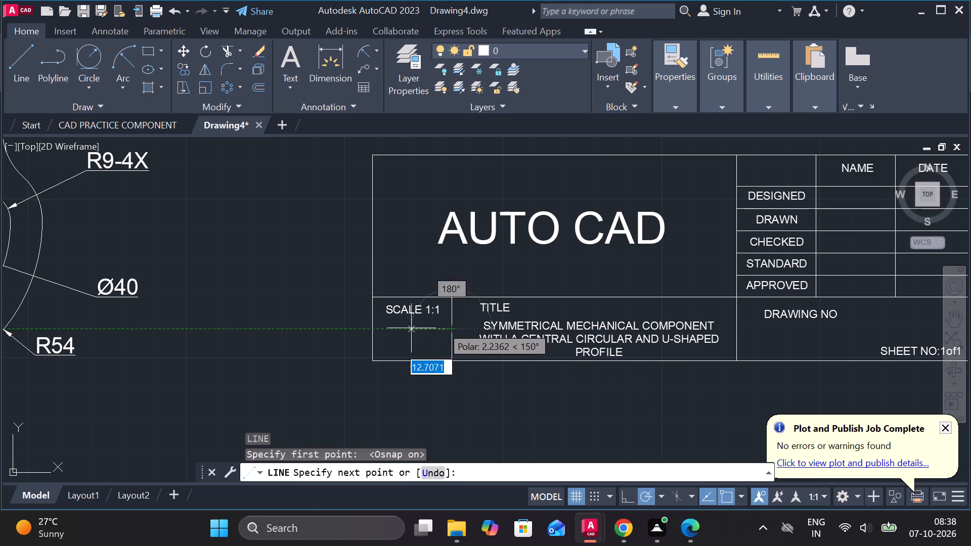
{"action": "left_click", "coordinate": [375, 330]}
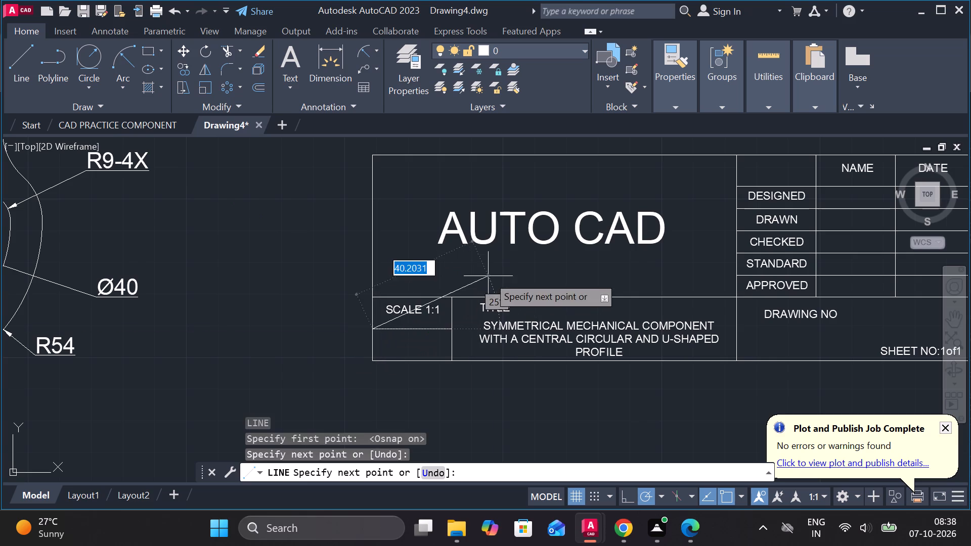
{"action": "key", "text": "Escape"}
Draw a circle of radius 3 near the left side of the empty cell below SCALE 1:1.
{"action": "scroll", "coordinate": [408, 295], "scroll_direction": "up", "scroll_amount": 2}
{"action": "middle_click_drag", "start_coordinate": [534, 390], "coordinate": [669, 330]}
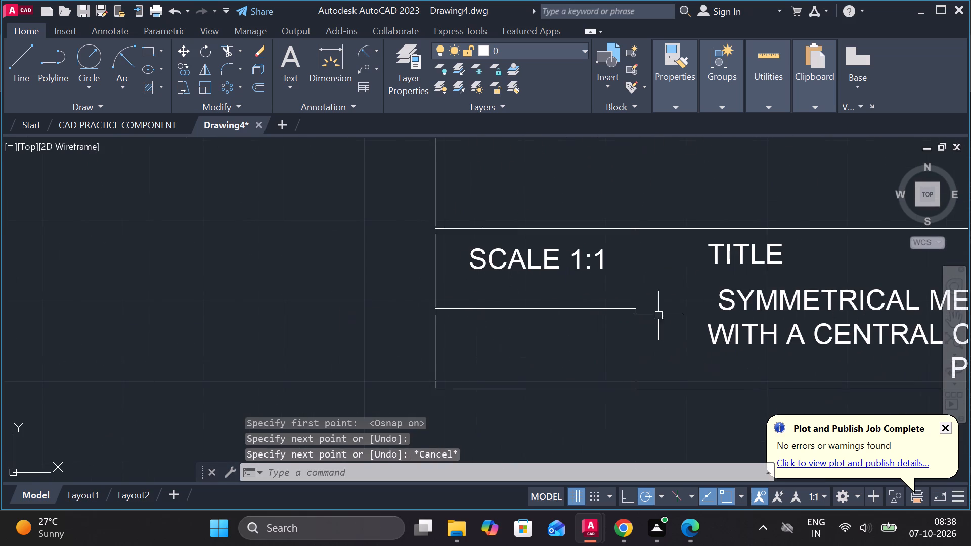
{"action": "key", "text": "c"}
{"action": "key", "text": "Return"}
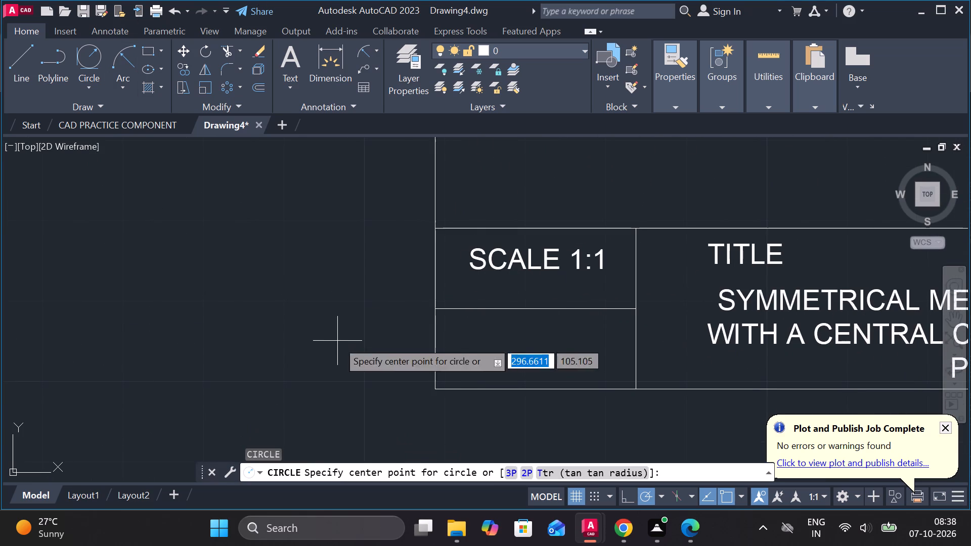
{"action": "left_click", "coordinate": [468, 345]}
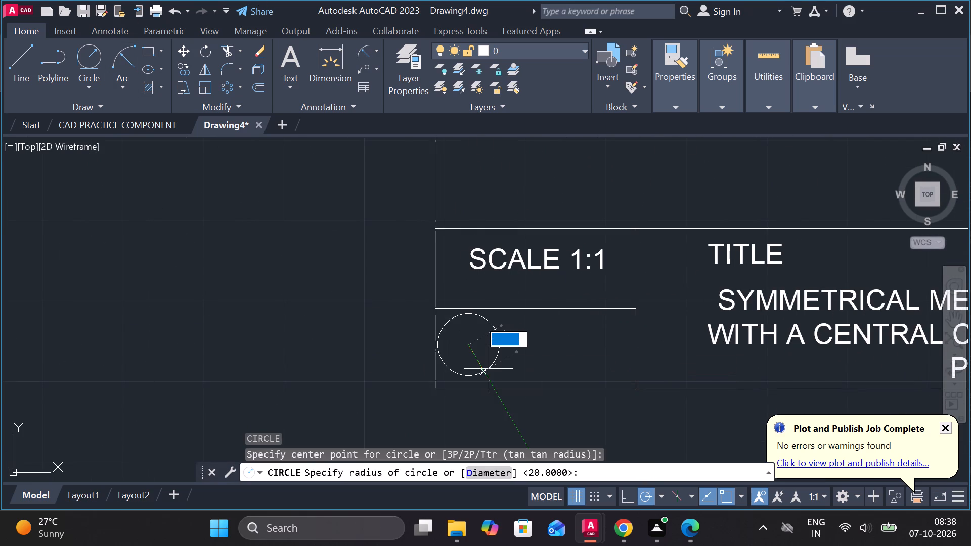
{"action": "key", "text": "3"}
{"action": "key", "text": "Return"}
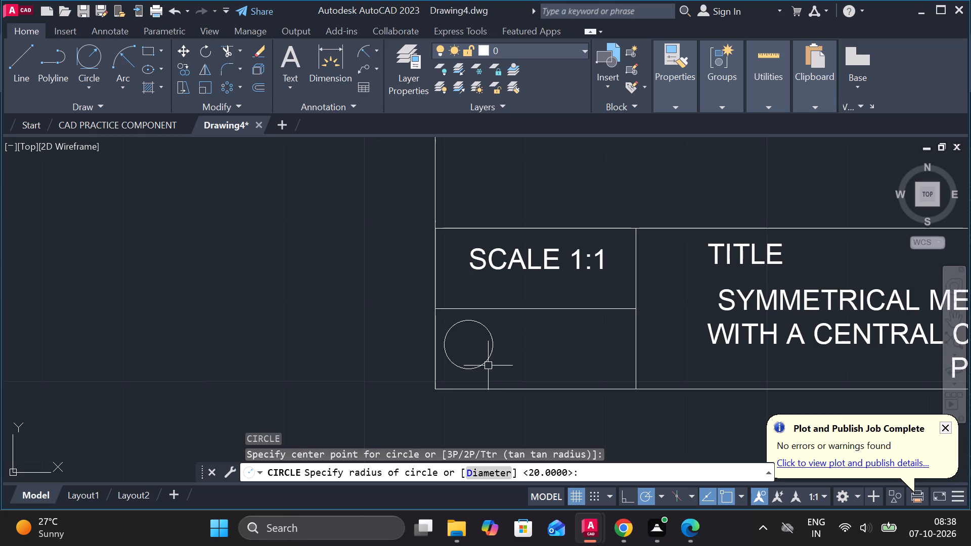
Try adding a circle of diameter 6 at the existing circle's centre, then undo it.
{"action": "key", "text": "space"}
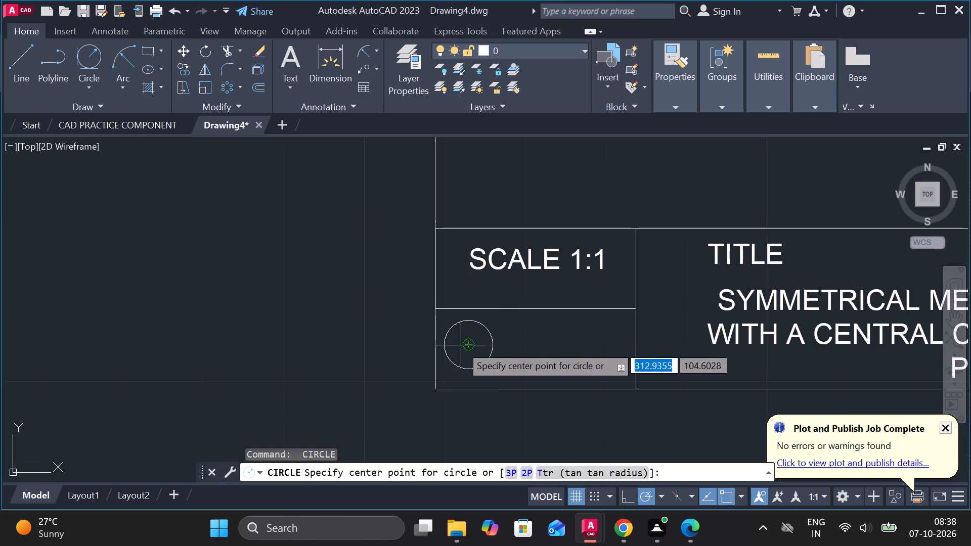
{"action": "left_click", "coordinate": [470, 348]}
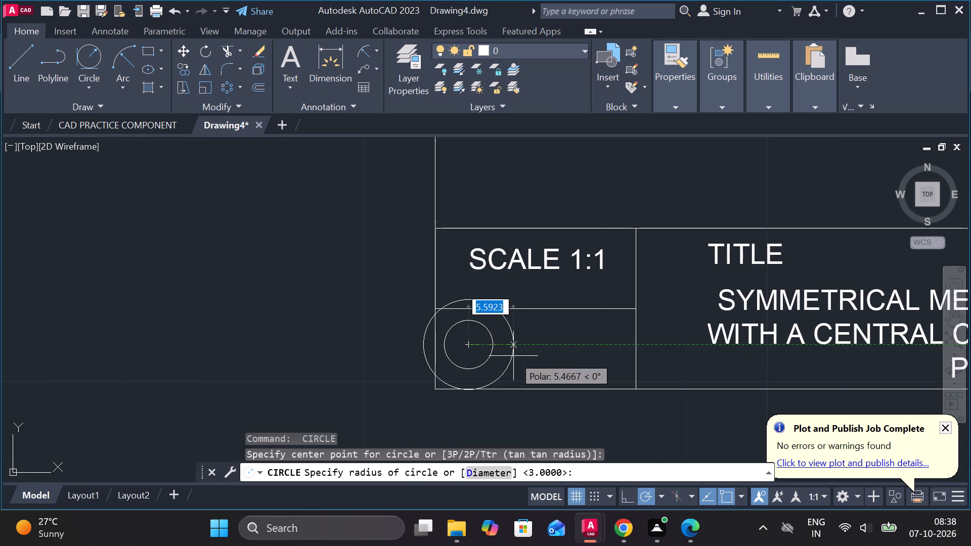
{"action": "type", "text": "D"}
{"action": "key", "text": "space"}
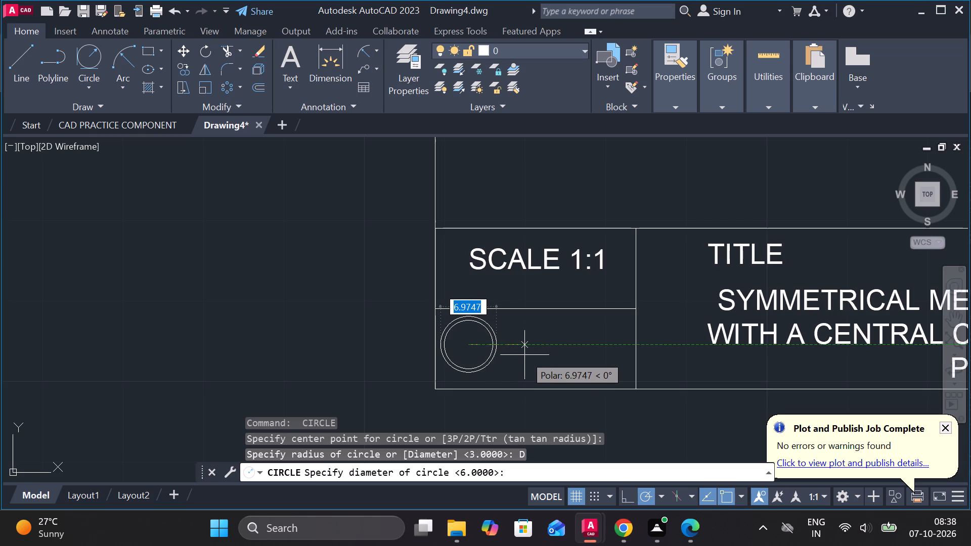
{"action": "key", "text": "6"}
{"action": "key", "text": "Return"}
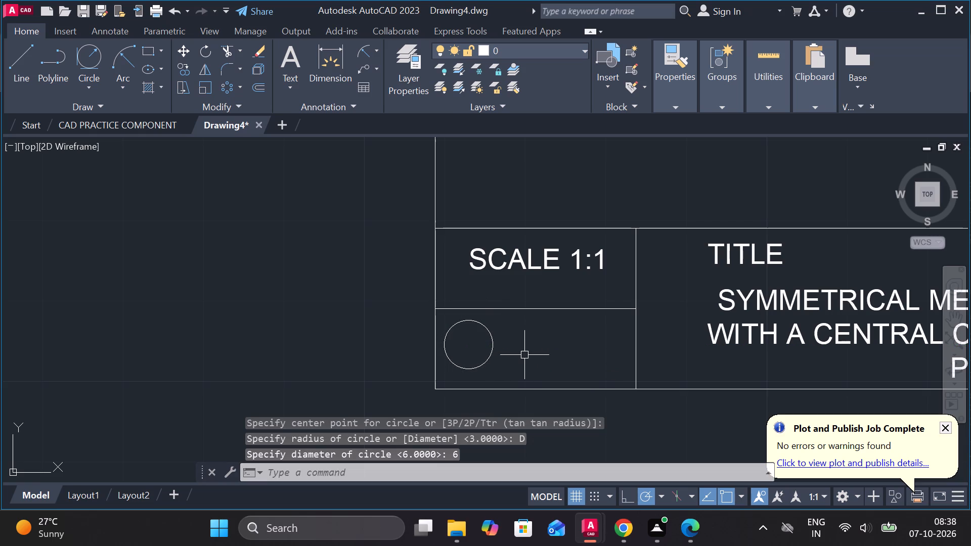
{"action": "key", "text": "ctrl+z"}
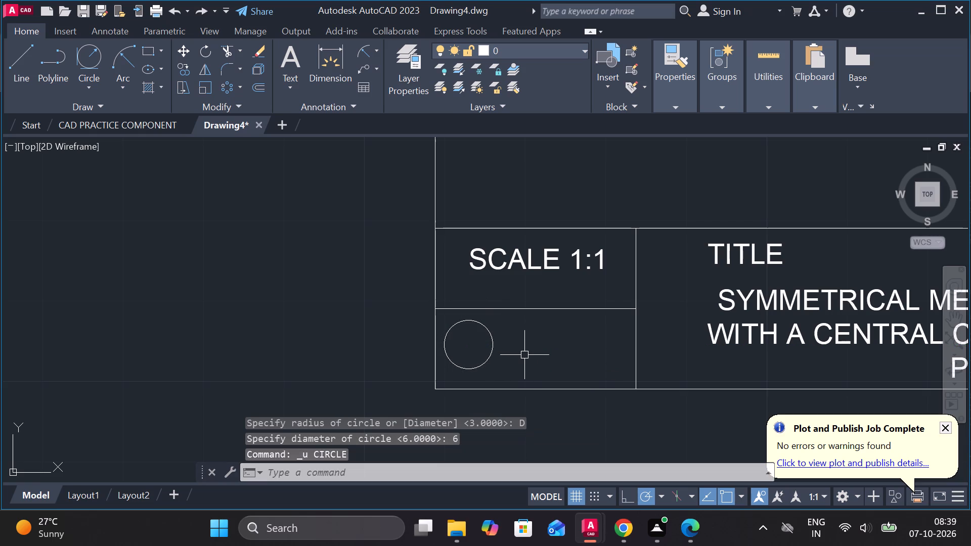
Draw a circle of radius 4 concentric with the radius 3 circle below SCALE 1:1.
{"action": "key", "text": "c"}
{"action": "key", "text": "Return"}
{"action": "left_click", "coordinate": [471, 343]}
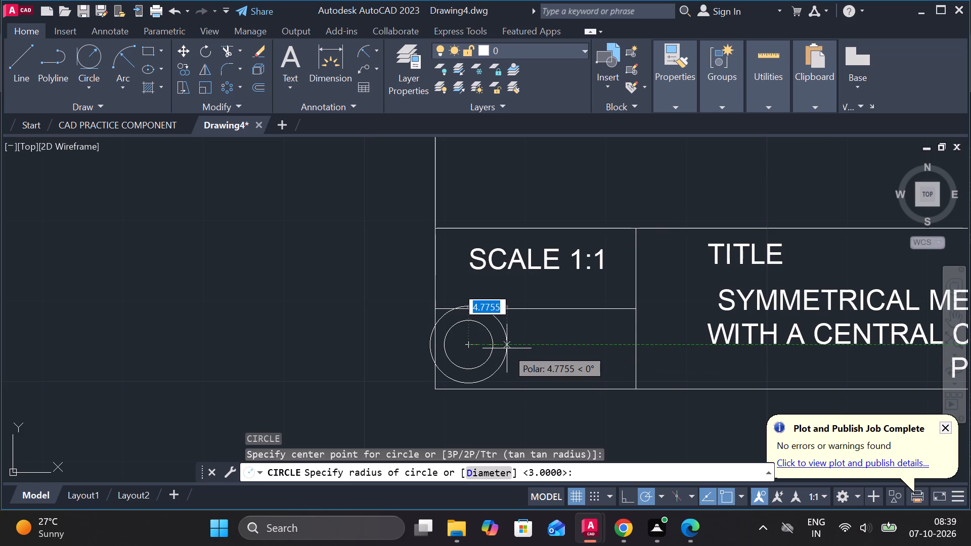
{"action": "key", "text": "4"}
{"action": "key", "text": "Return"}
{"action": "middle_click", "coordinate": [478, 343]}
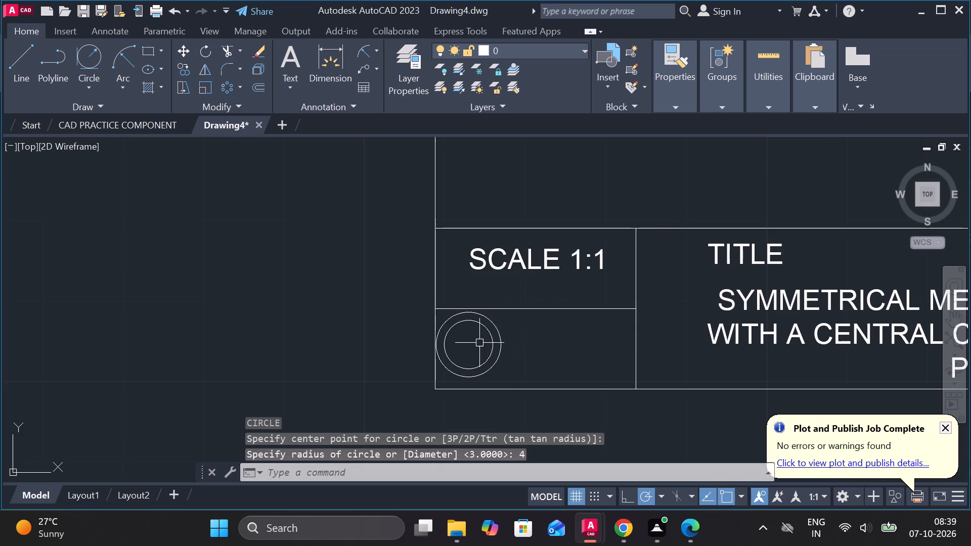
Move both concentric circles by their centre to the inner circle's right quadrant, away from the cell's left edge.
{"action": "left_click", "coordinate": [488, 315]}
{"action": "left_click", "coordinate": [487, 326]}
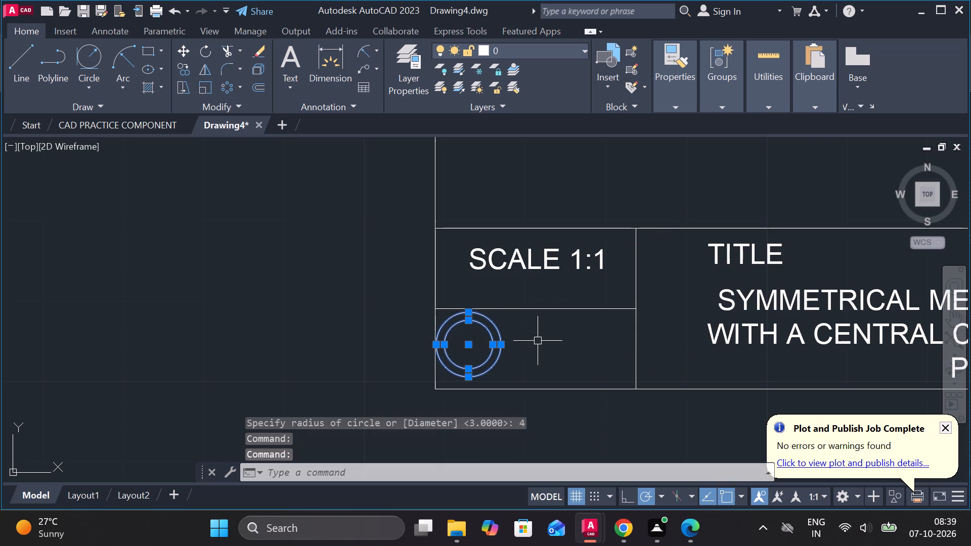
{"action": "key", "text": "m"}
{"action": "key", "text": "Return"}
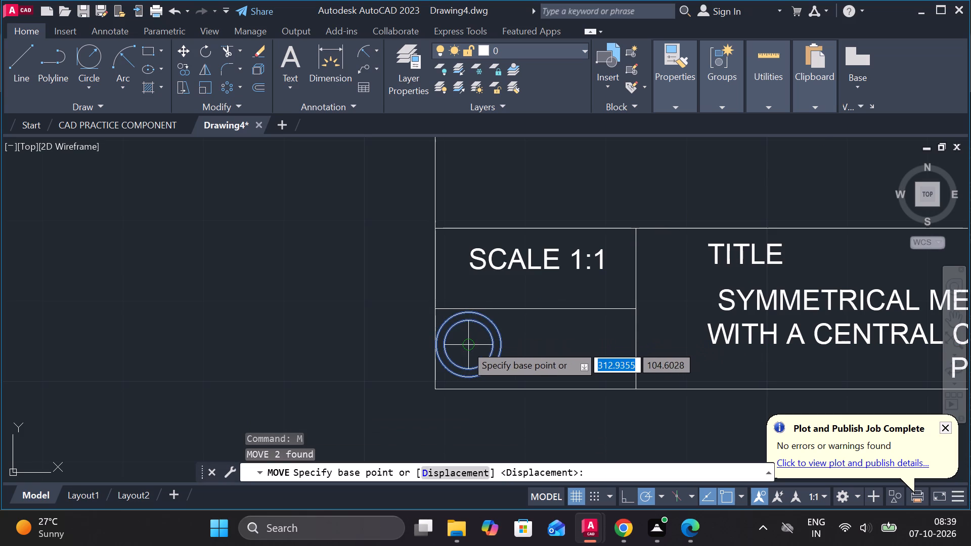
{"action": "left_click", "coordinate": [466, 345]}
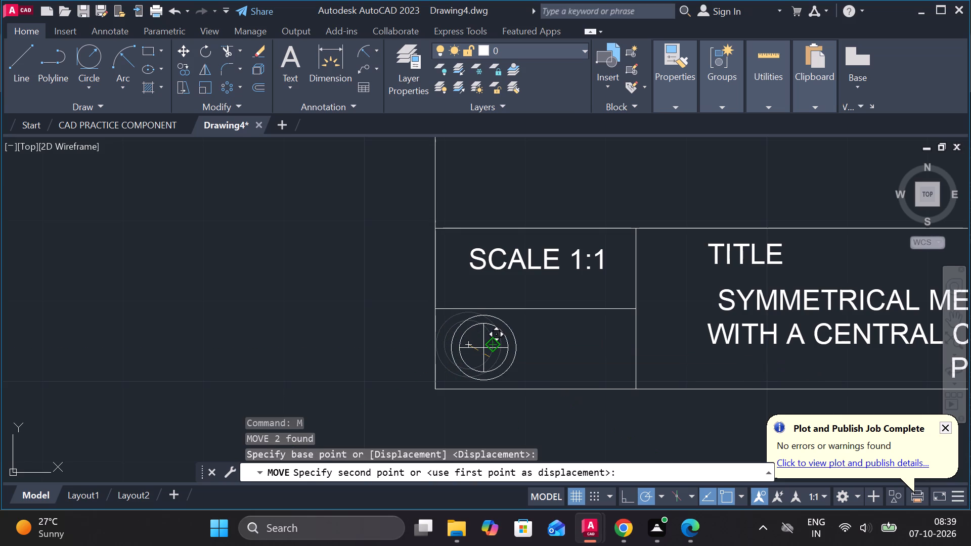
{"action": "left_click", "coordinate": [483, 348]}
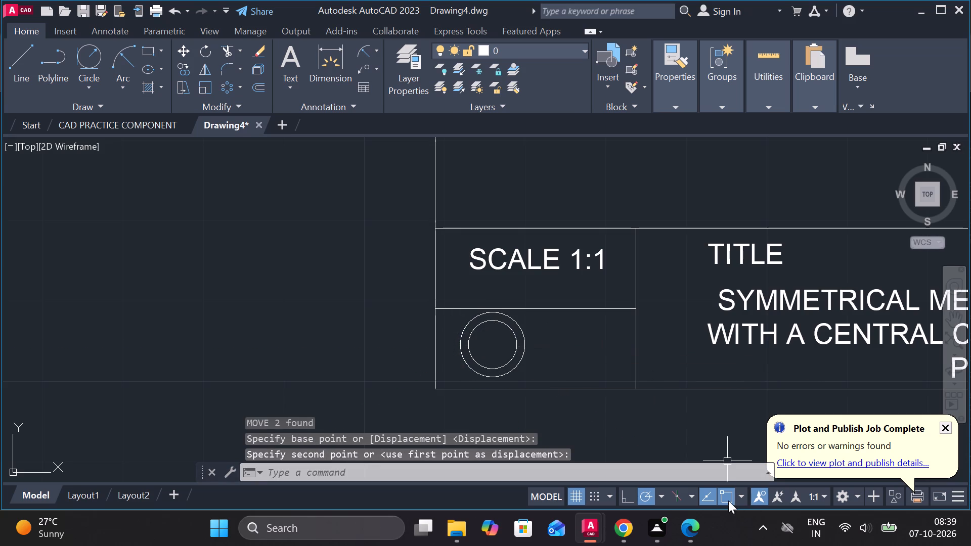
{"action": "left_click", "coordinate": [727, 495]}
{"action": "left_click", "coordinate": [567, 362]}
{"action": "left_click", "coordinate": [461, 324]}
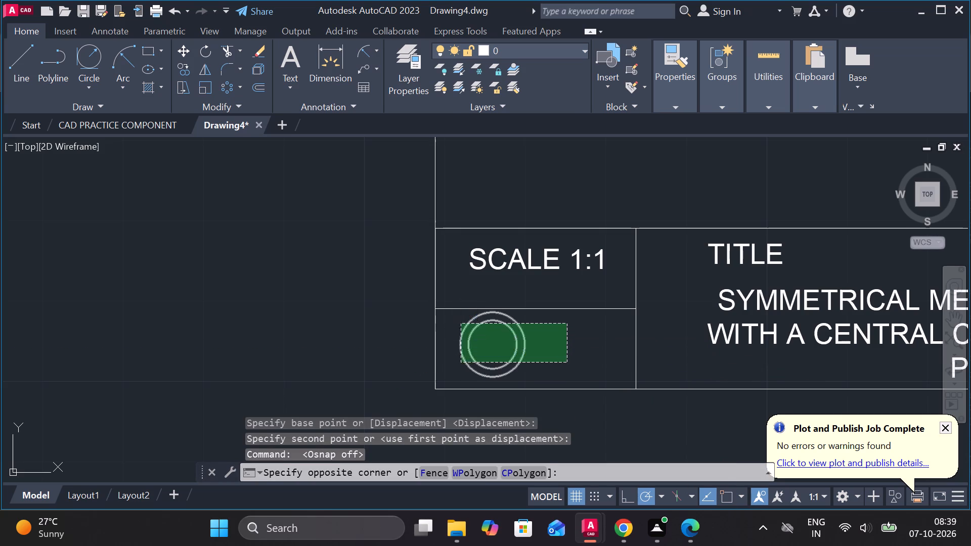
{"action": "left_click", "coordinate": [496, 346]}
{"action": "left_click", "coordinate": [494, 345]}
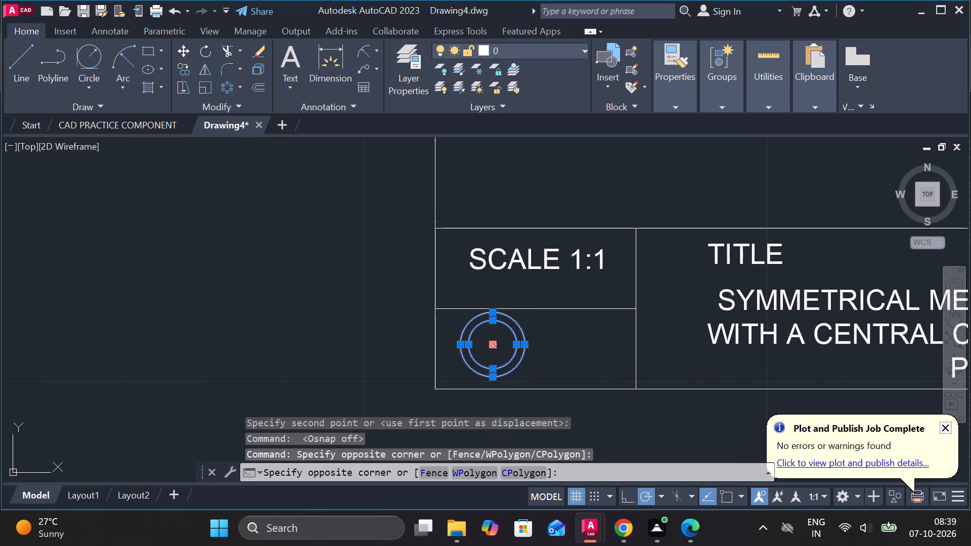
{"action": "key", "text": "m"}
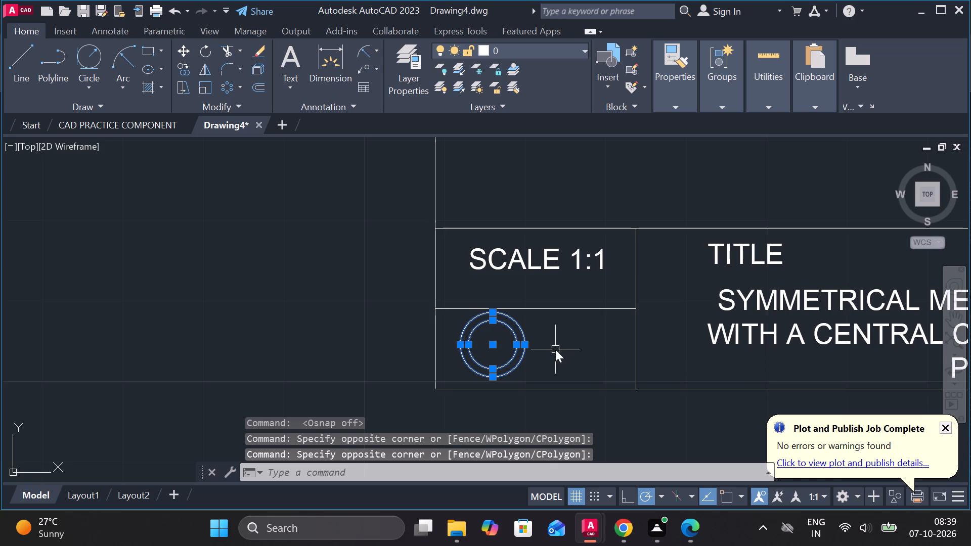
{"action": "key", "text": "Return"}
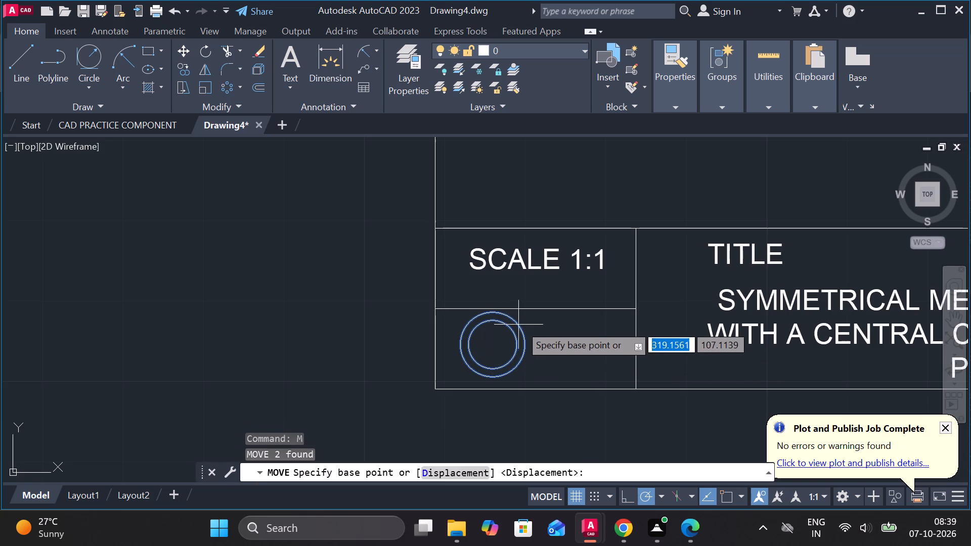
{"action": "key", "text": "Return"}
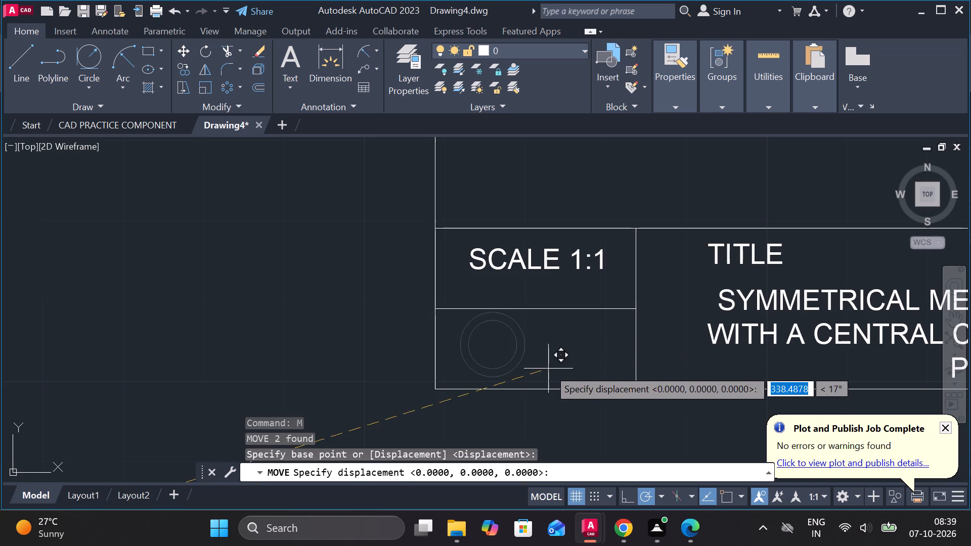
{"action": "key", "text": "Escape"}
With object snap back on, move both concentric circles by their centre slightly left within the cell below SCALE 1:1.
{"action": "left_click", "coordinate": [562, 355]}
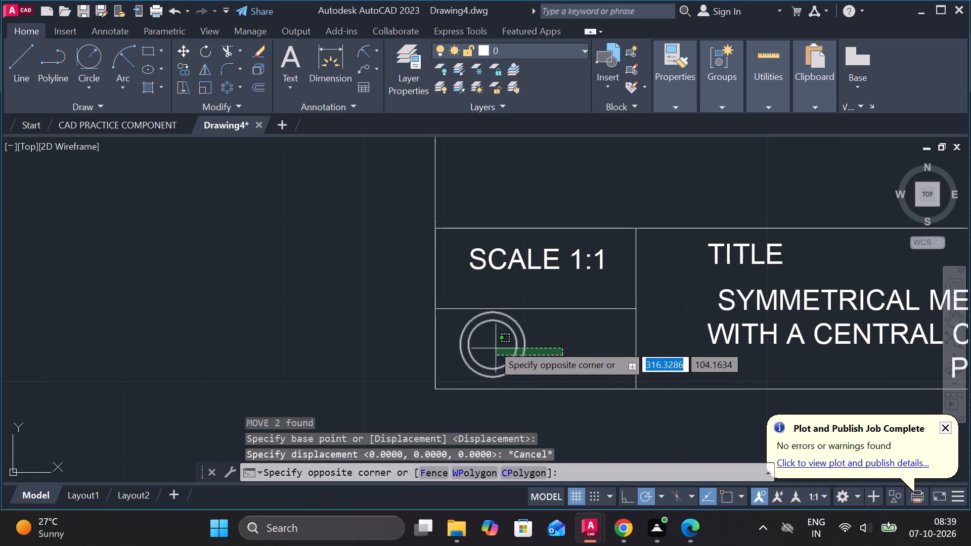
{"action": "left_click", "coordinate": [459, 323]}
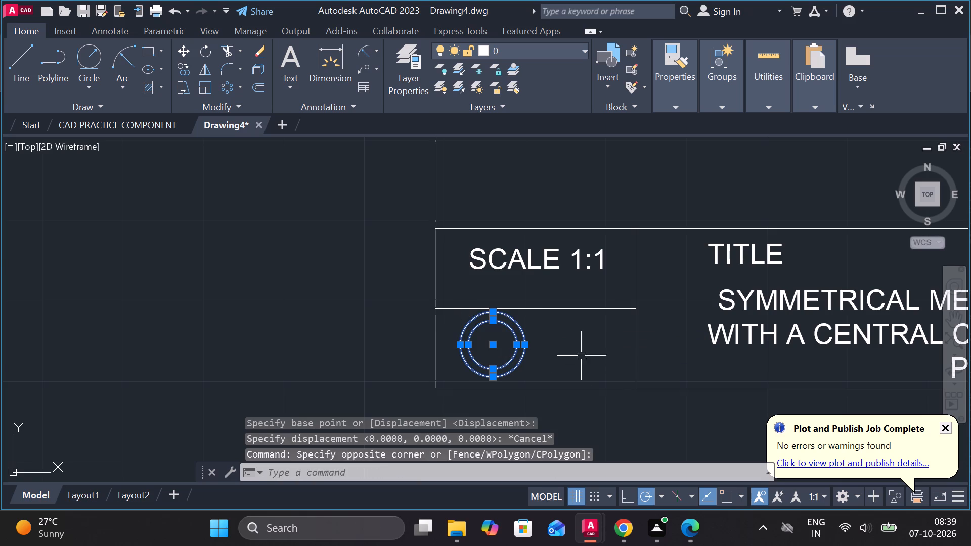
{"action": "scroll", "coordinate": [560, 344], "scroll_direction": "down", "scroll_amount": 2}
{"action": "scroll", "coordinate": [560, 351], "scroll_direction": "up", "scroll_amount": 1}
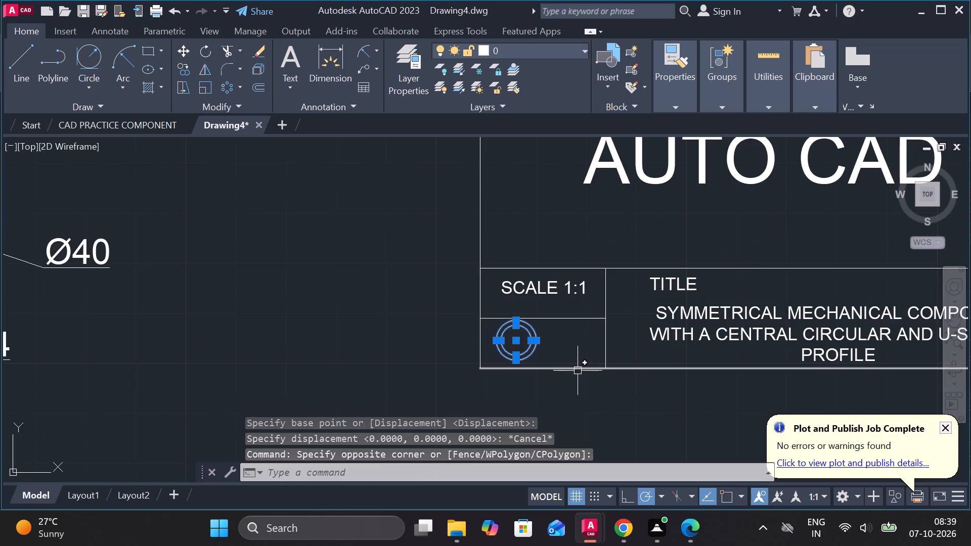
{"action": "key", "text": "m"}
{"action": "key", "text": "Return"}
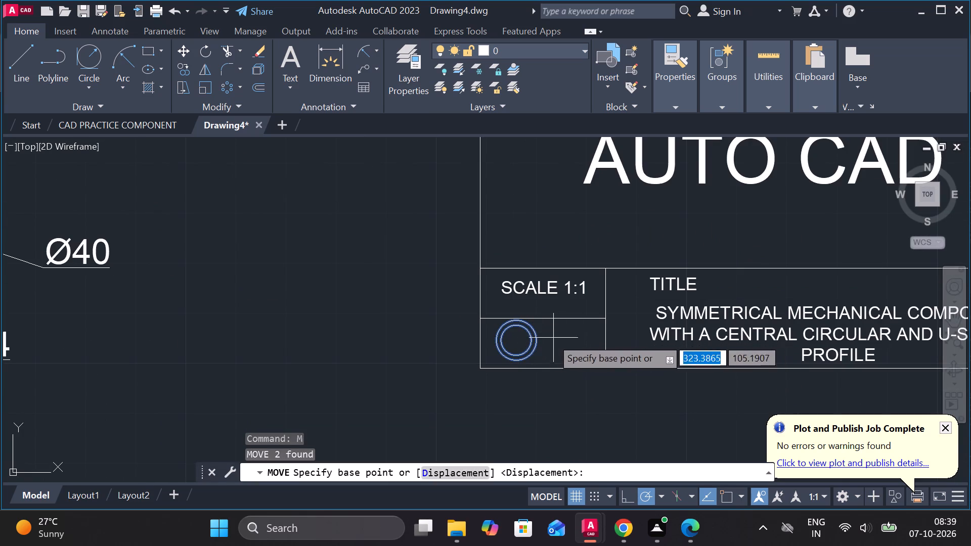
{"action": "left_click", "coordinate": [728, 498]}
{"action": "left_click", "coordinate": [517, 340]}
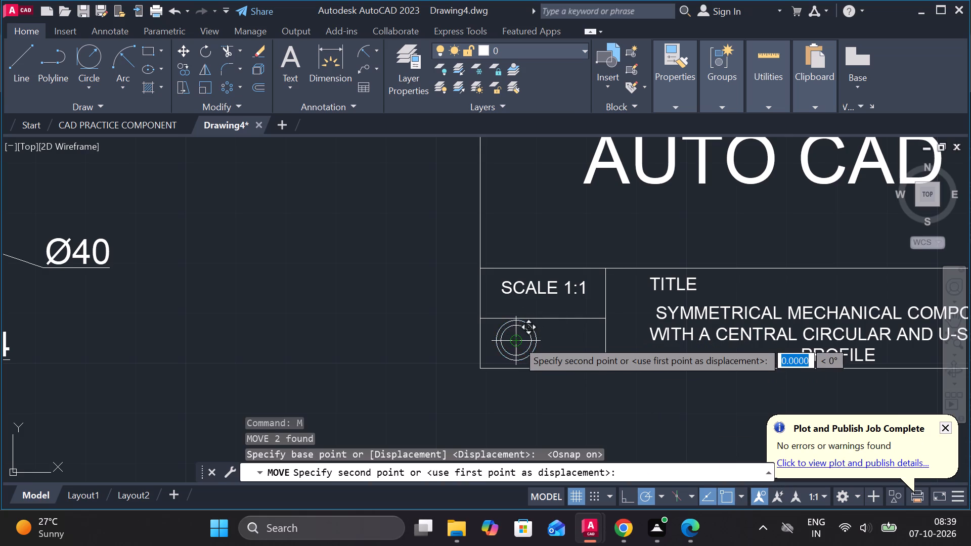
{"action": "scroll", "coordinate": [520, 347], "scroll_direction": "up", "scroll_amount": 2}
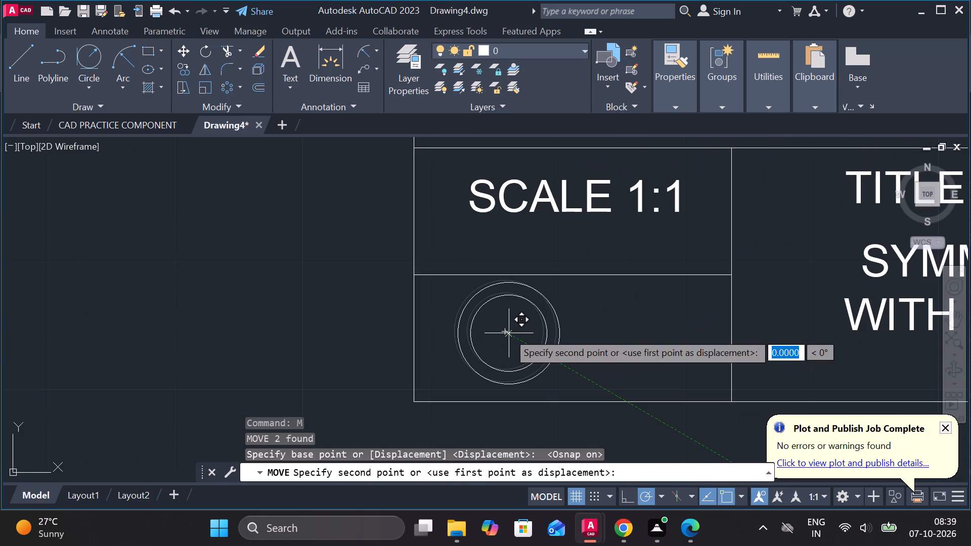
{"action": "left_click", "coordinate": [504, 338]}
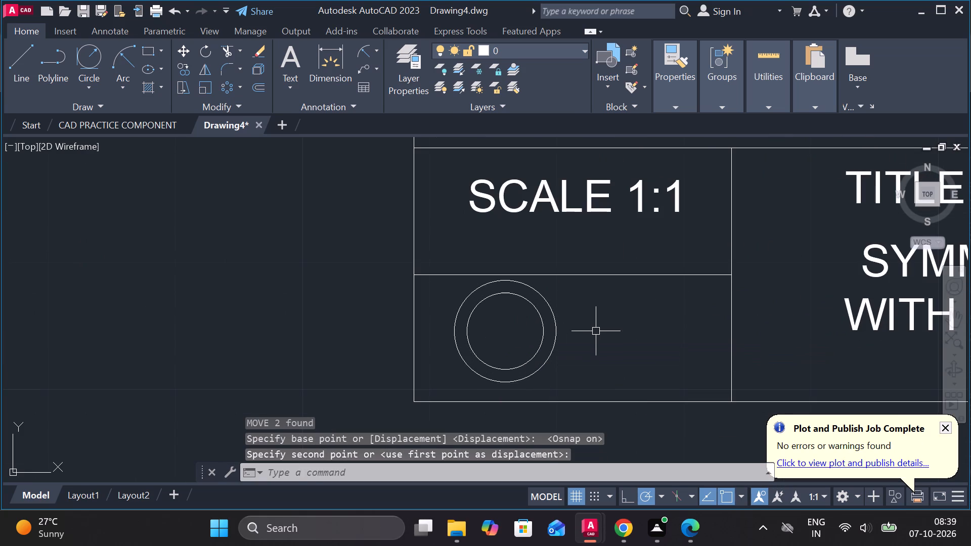
Erase both concentric circles from the cell below SCALE 1:1.
{"action": "left_click_drag", "start_coordinate": [599, 342], "coordinate": [578, 341]}
{"action": "left_click", "coordinate": [450, 311]}
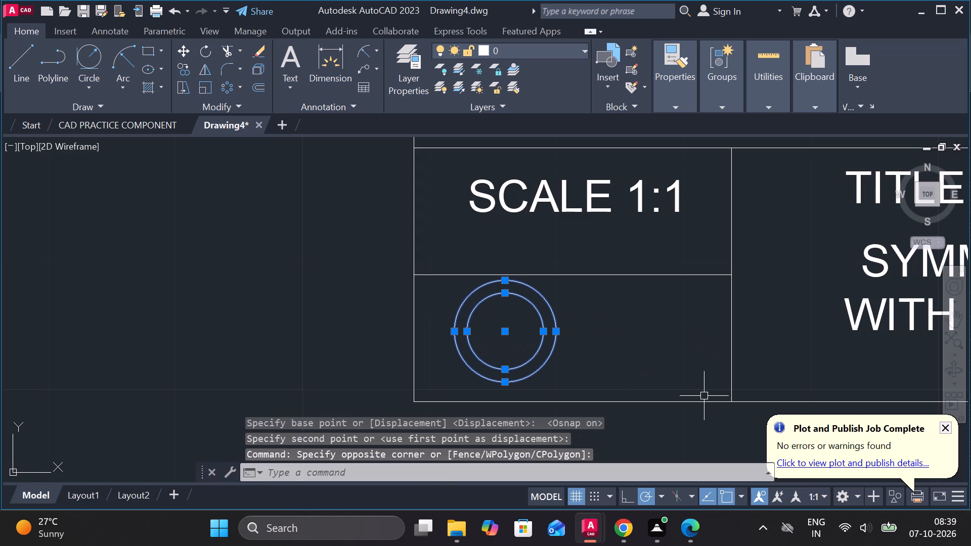
{"action": "key", "text": "e"}
{"action": "key", "text": "Return"}
Draw two concentric circles of radius 3 and 4 near the left side of the cell below SCALE 1:1.
{"action": "key", "text": "c"}
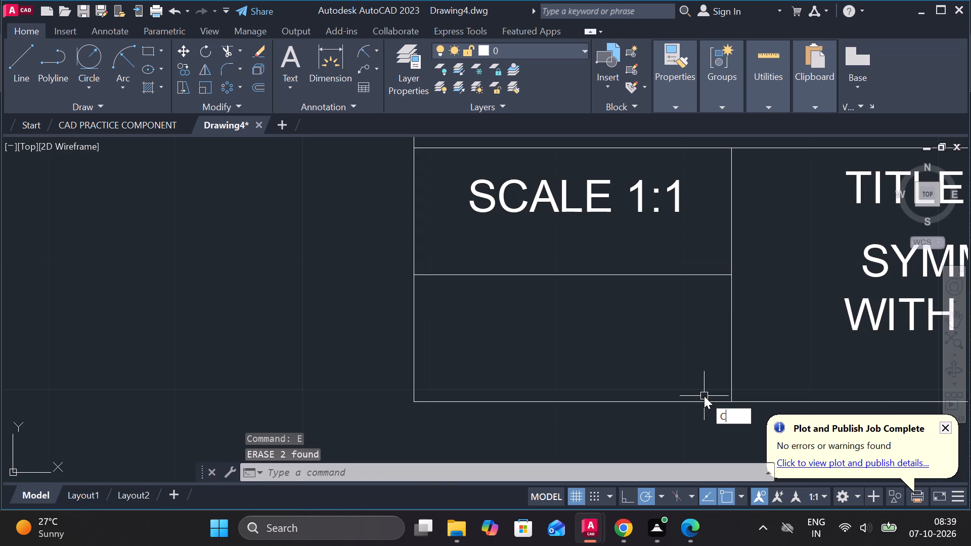
{"action": "key", "text": "Return"}
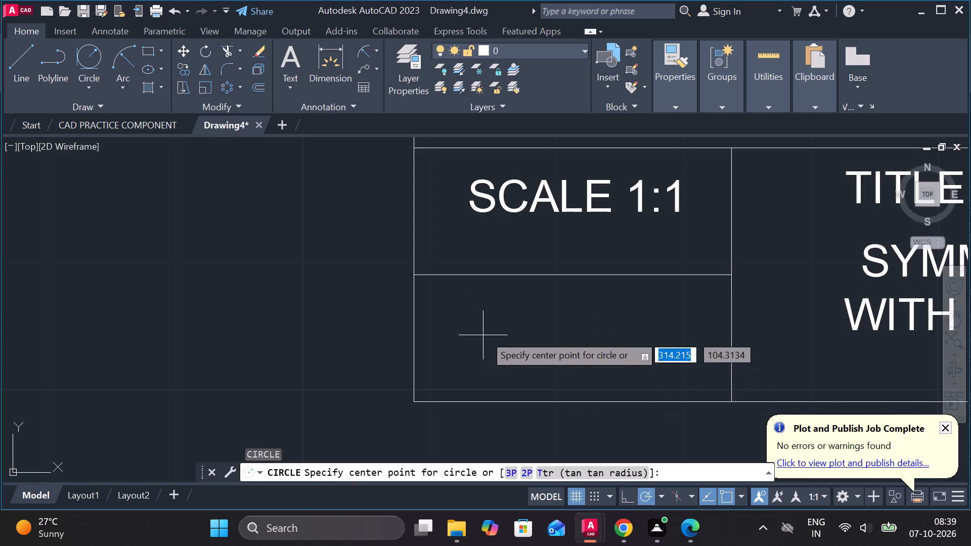
{"action": "left_click", "coordinate": [484, 335]}
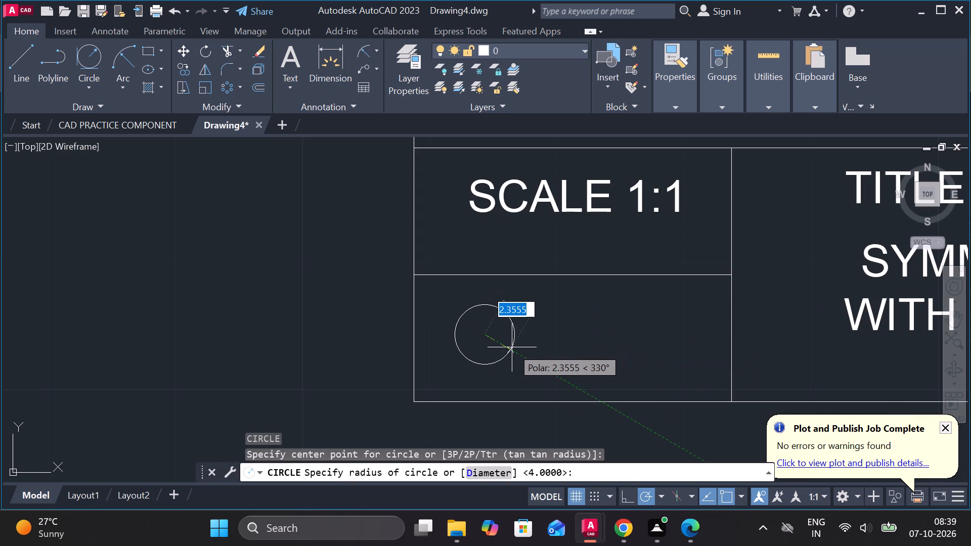
{"action": "key", "text": "3"}
{"action": "key", "text": "Return"}
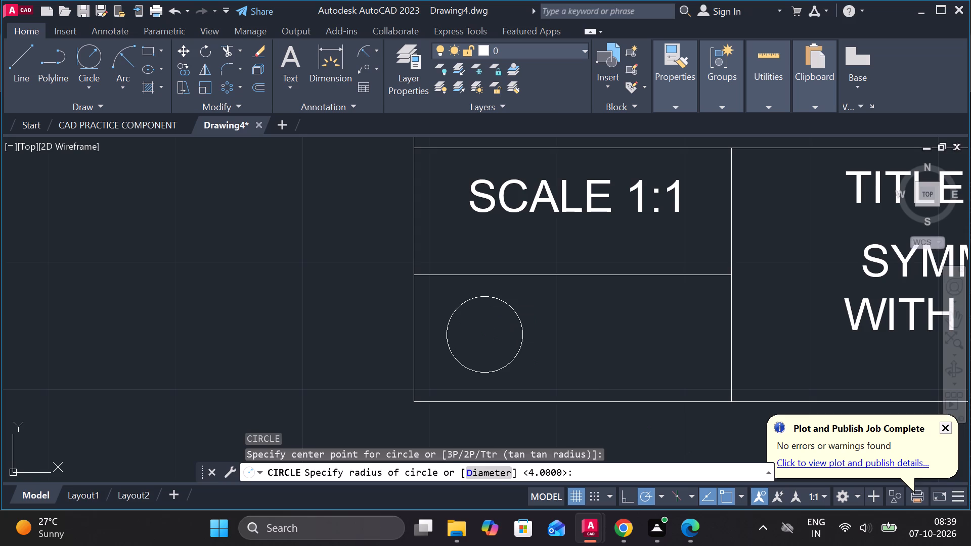
{"action": "key", "text": "space"}
{"action": "left_click", "coordinate": [484, 335]}
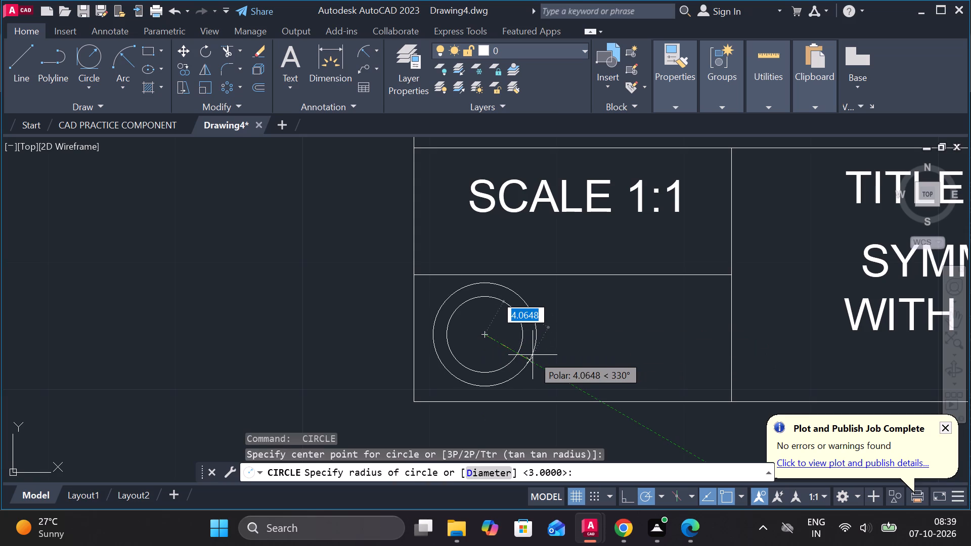
{"action": "key", "text": "4"}
{"action": "key", "text": "Return"}
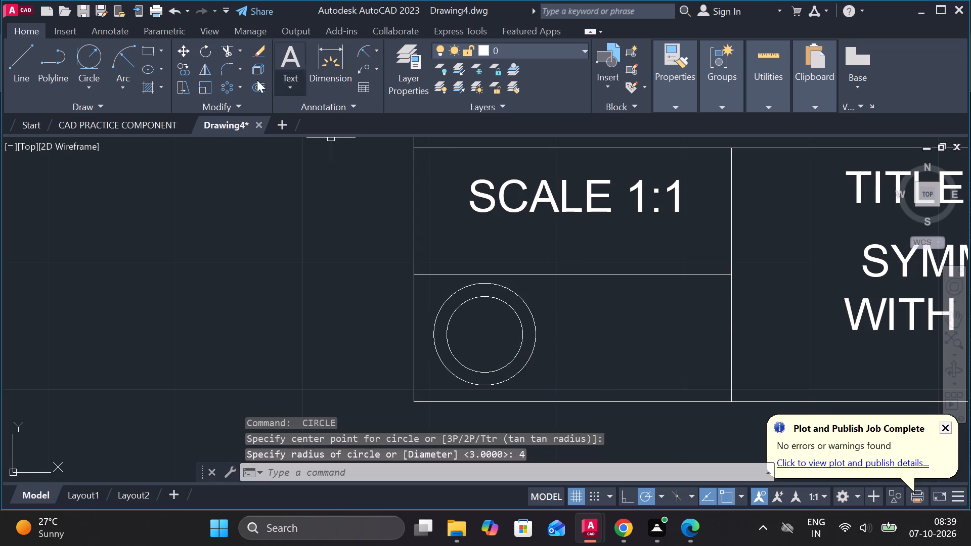
Draw a vertical line near the cell's right side, level with the outer circle's top and bottom quadrants.
{"action": "left_click", "coordinate": [31, 53]}
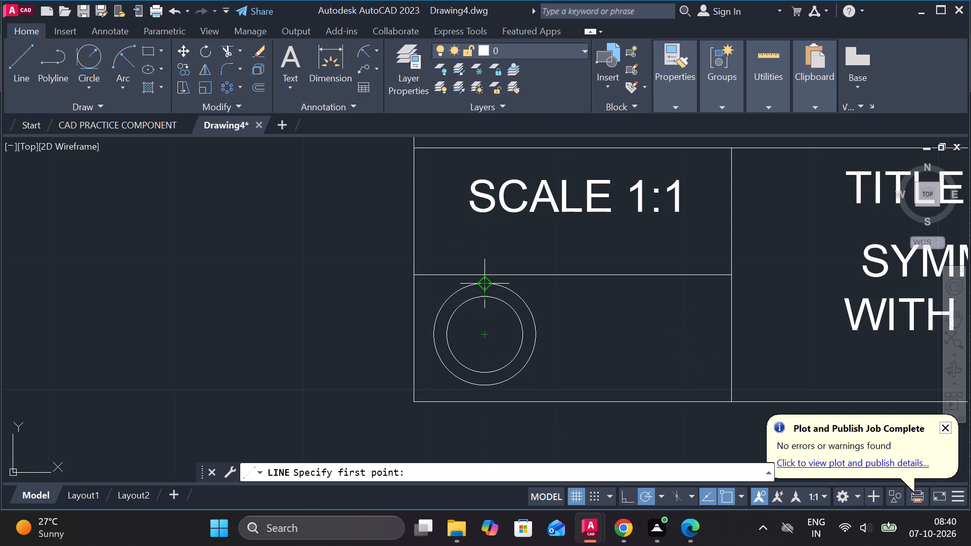
{"action": "scroll", "coordinate": [480, 286], "scroll_direction": "up", "scroll_amount": 1}
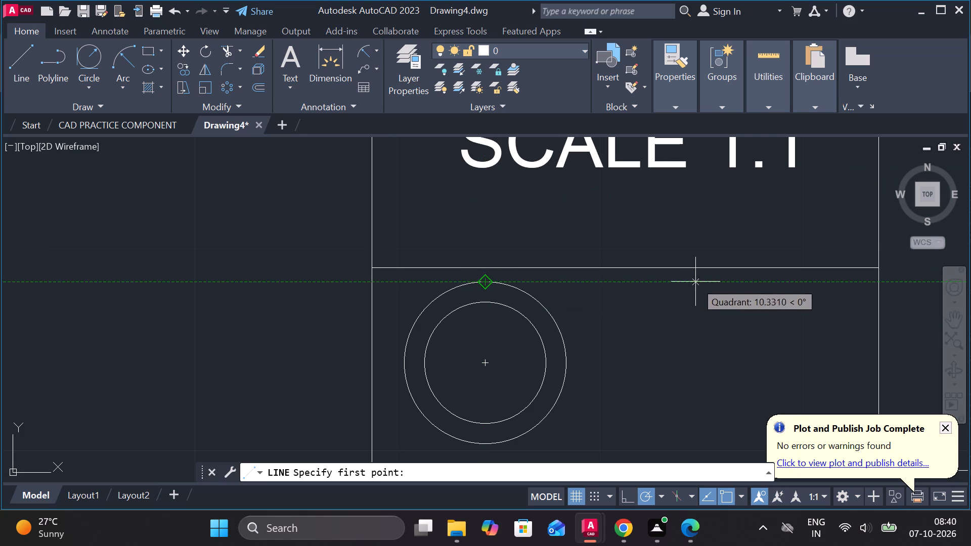
{"action": "left_click", "coordinate": [772, 285]}
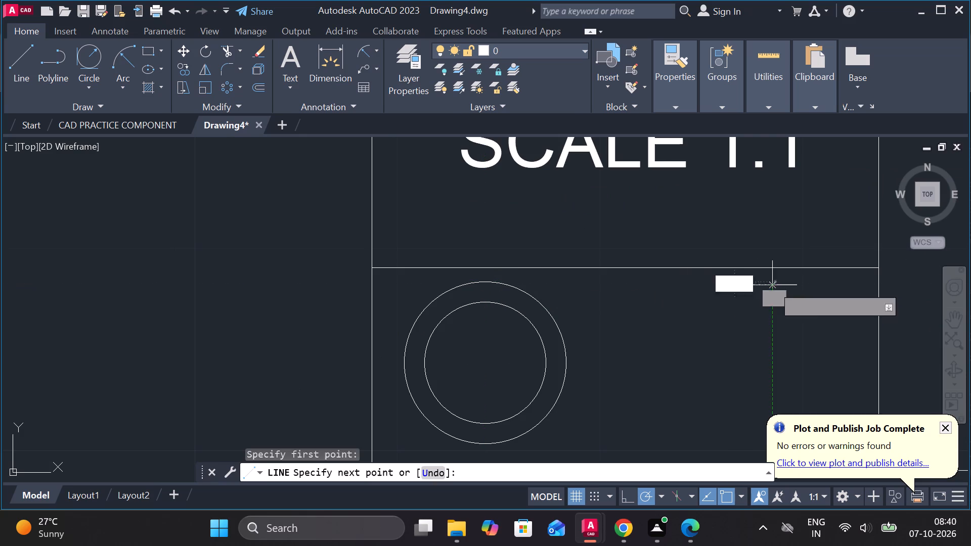
{"action": "middle_click_drag", "start_coordinate": [767, 348], "coordinate": [710, 218]}
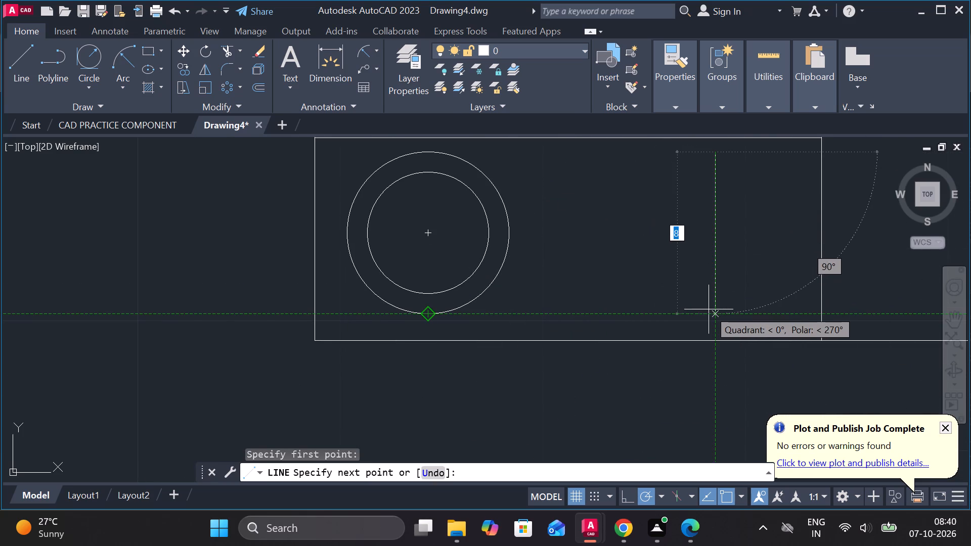
{"action": "left_click", "coordinate": [709, 309]}
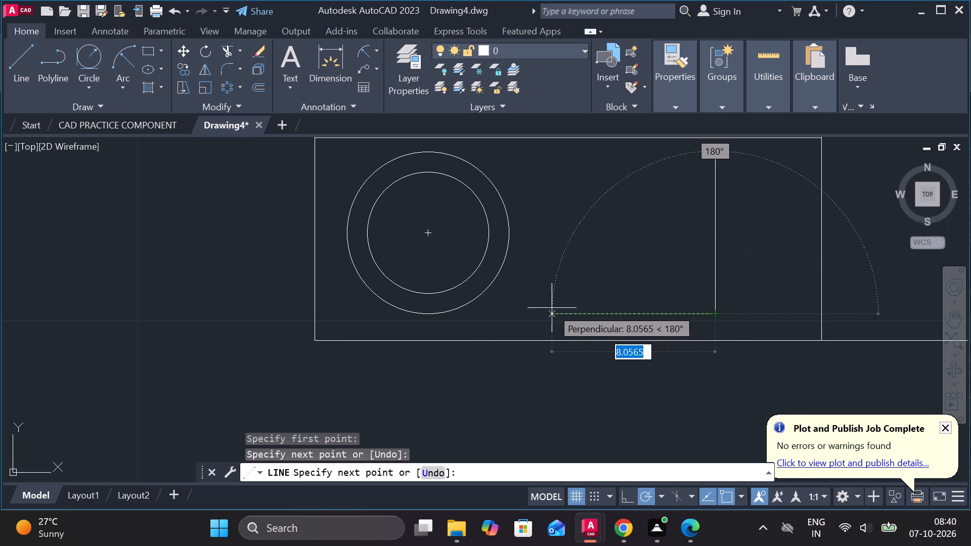
{"action": "key", "text": "Escape"}
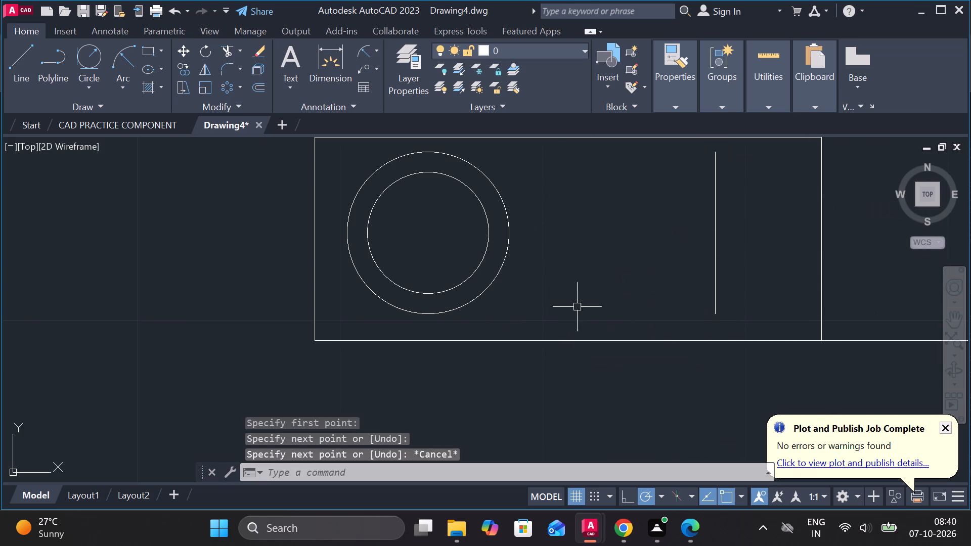
Draw connected lines from the inner circle's top quadrant horizontally right, down to its bottom quadrant level, and on to the tall vertical line's lower end.
{"action": "key", "text": "space"}
{"action": "left_click", "coordinate": [424, 171]}
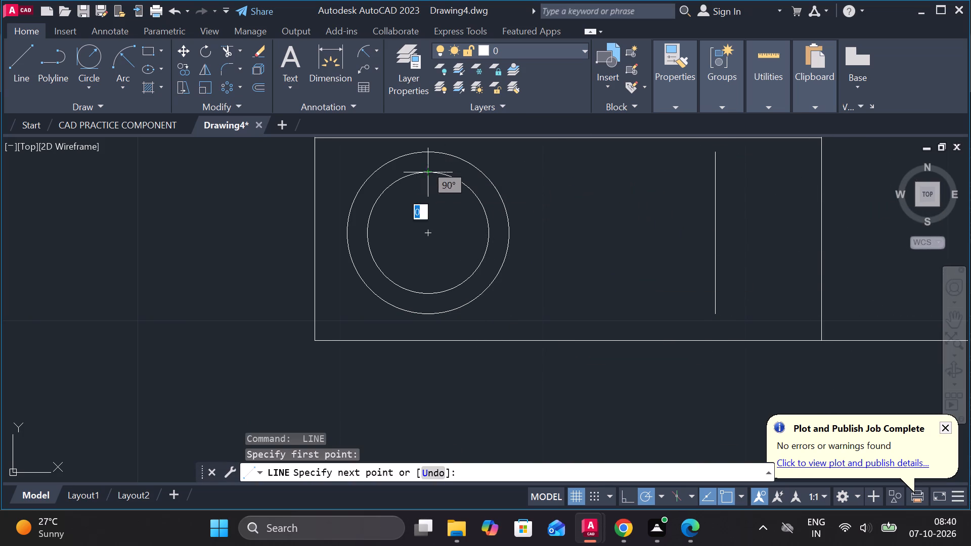
{"action": "left_click", "coordinate": [565, 174]}
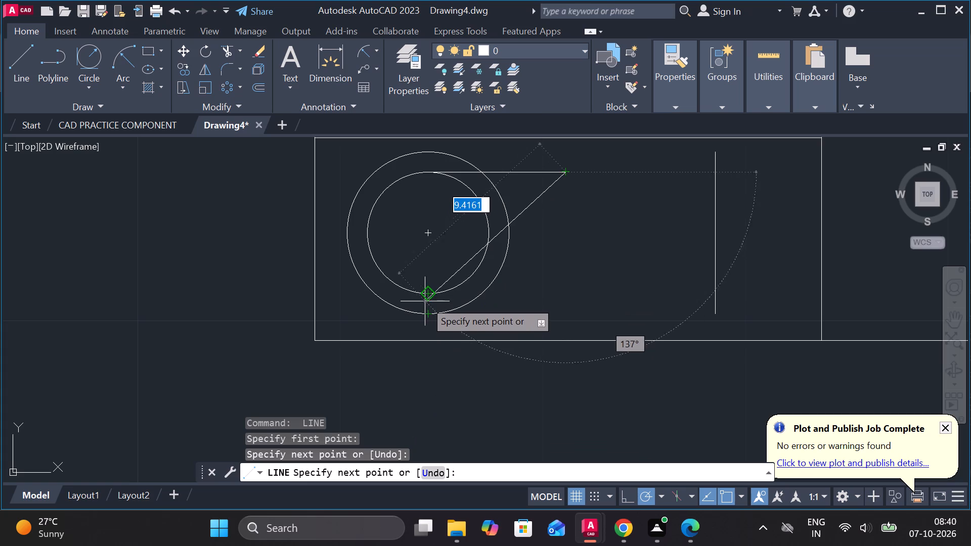
{"action": "left_click", "coordinate": [557, 300]}
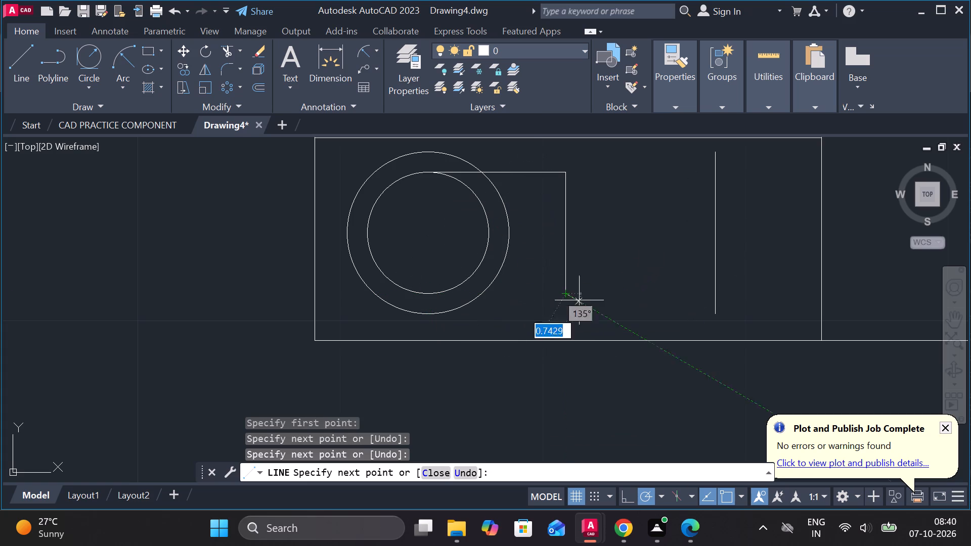
{"action": "left_click", "coordinate": [714, 317]}
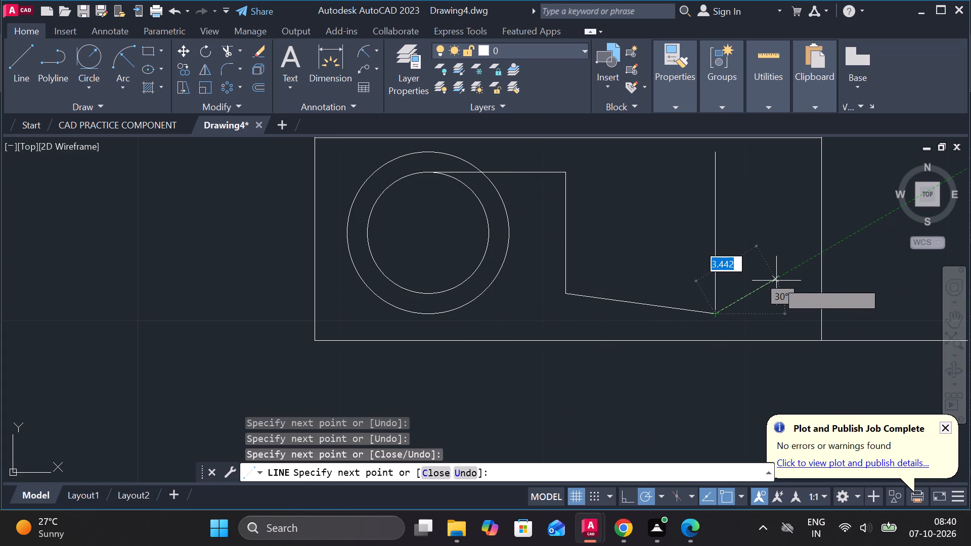
{"action": "key", "text": "Escape"}
Draw a slanted line from the short vertical line's upper end to the tall vertical line's upper end, closing the truncated cone.
{"action": "key", "text": "space"}
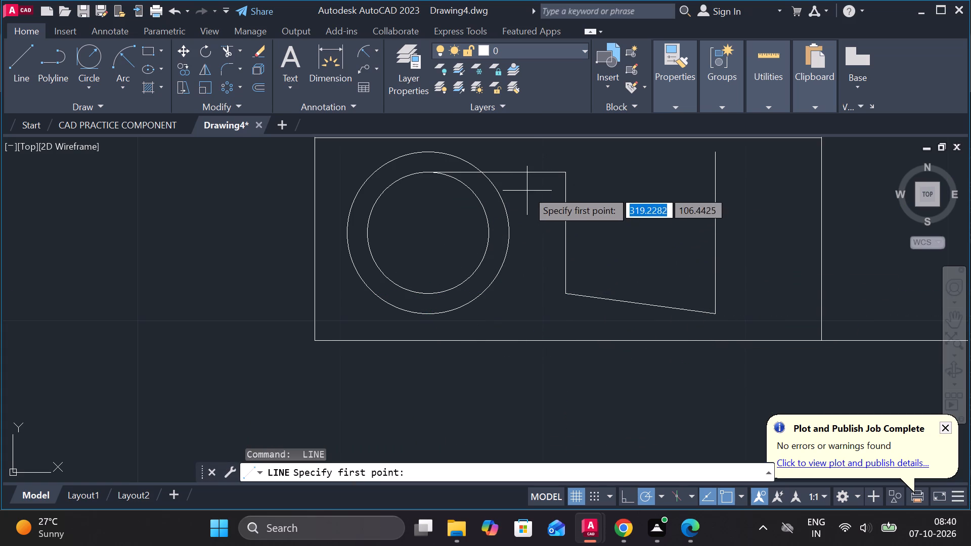
{"action": "left_click", "coordinate": [563, 175]}
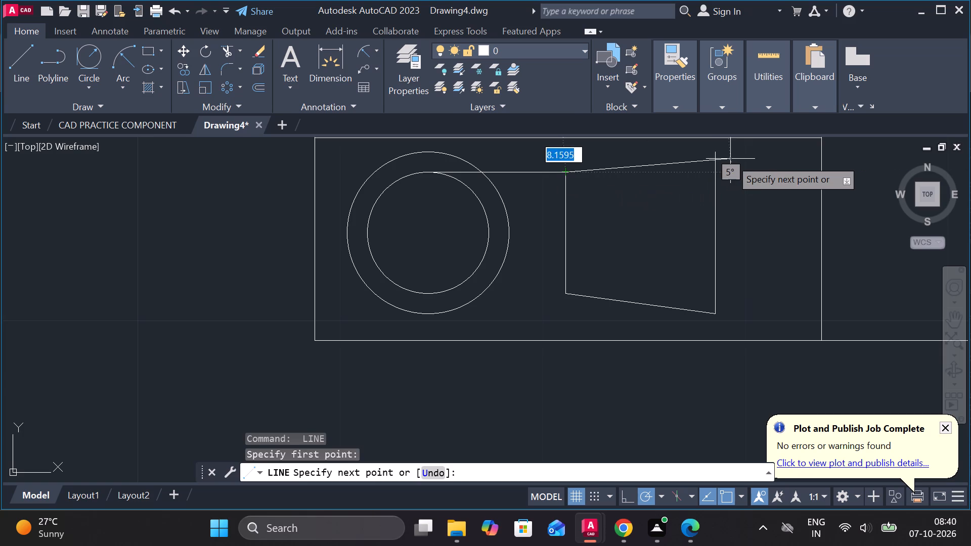
{"action": "scroll", "coordinate": [716, 158], "scroll_direction": "up", "scroll_amount": 2}
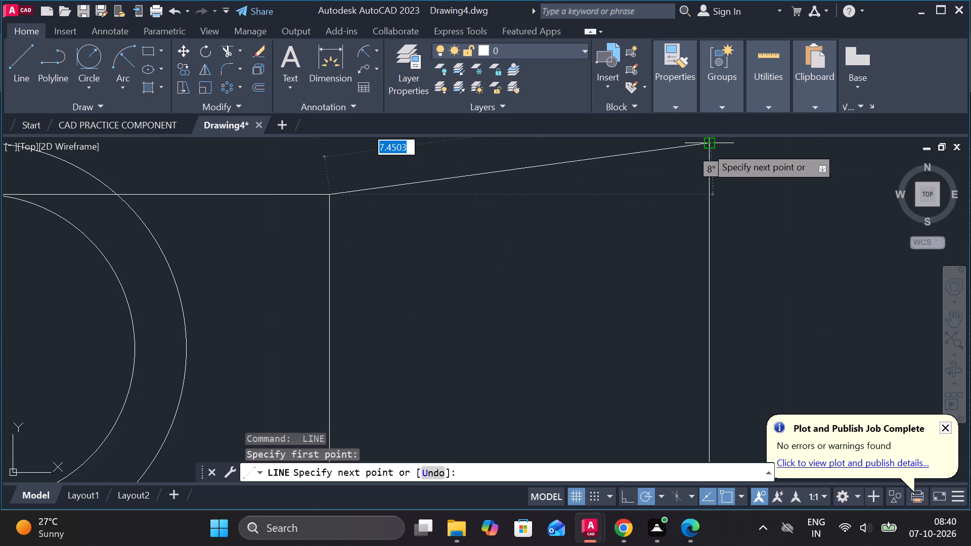
{"action": "left_click", "coordinate": [706, 147]}
{"action": "scroll", "coordinate": [790, 183], "scroll_direction": "down", "scroll_amount": 2}
{"action": "scroll", "coordinate": [822, 224], "scroll_direction": "down", "scroll_amount": 1}
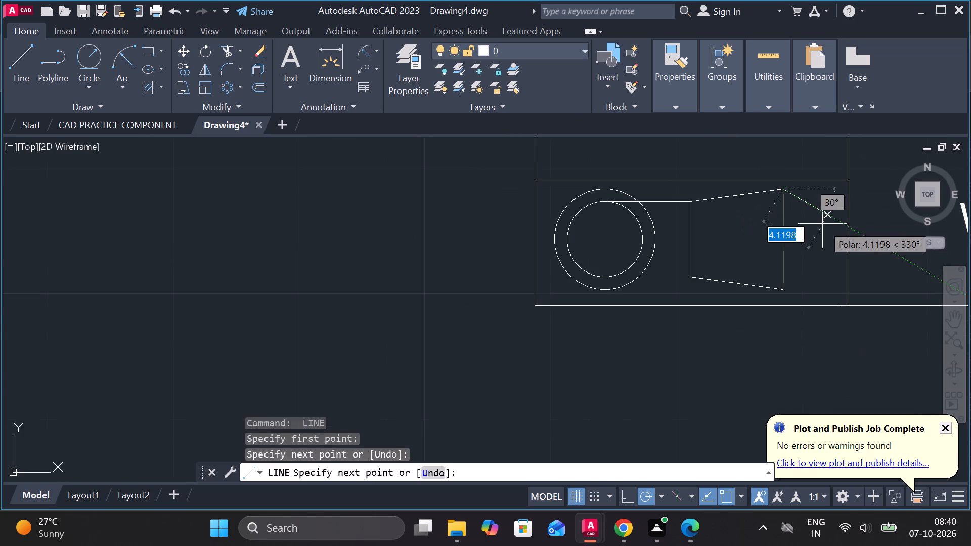
{"action": "key", "text": "Escape"}
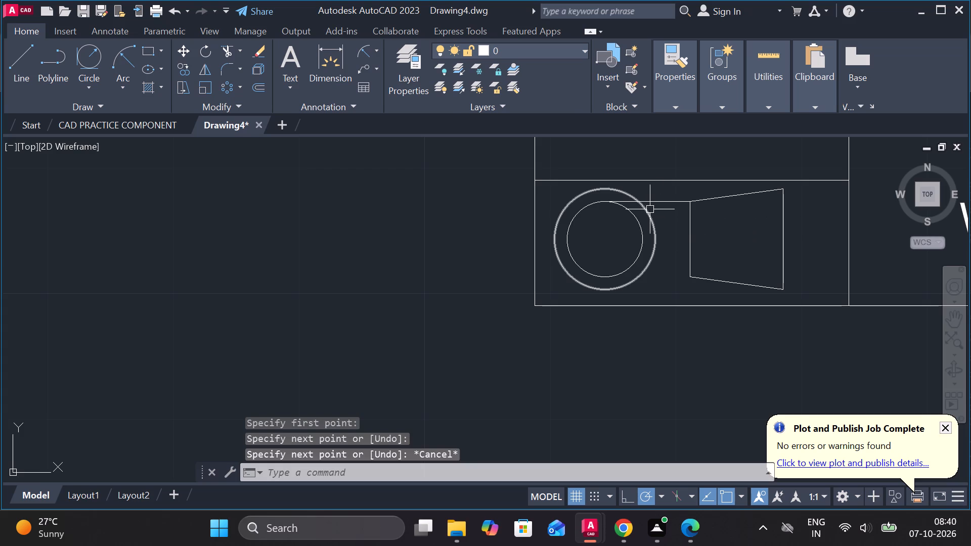
Erase the horizontal line joining the inner circle's top quadrant to the truncated cone.
{"action": "left_click", "coordinate": [658, 204]}
{"action": "type", "text": "E"}
{"action": "key", "text": "space"}
Shift the truncated cone's short vertical line horizontally toward the circles, leaving a small gap to the outer circle.
{"action": "scroll", "coordinate": [672, 253], "scroll_direction": "down", "scroll_amount": 2}
{"action": "middle_click_drag", "start_coordinate": [685, 329], "coordinate": [663, 380]}
{"action": "scroll", "coordinate": [656, 303], "scroll_direction": "up", "scroll_amount": 2}
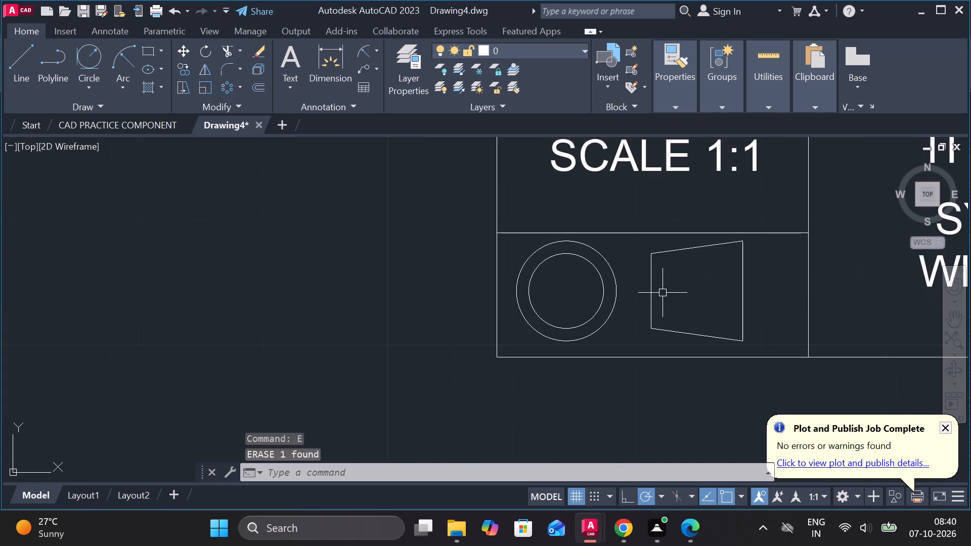
{"action": "left_click", "coordinate": [650, 287]}
{"action": "left_click", "coordinate": [651, 289]}
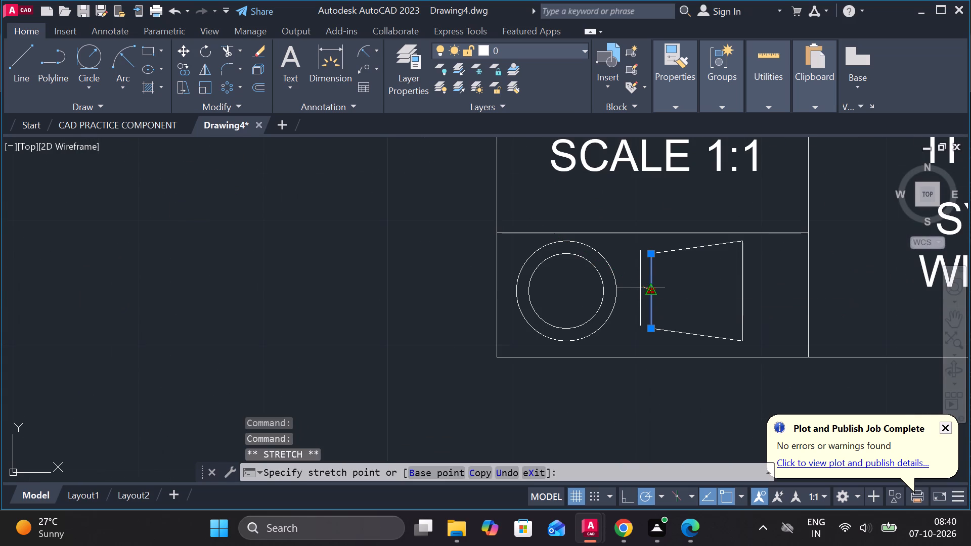
{"action": "left_click", "coordinate": [631, 288]}
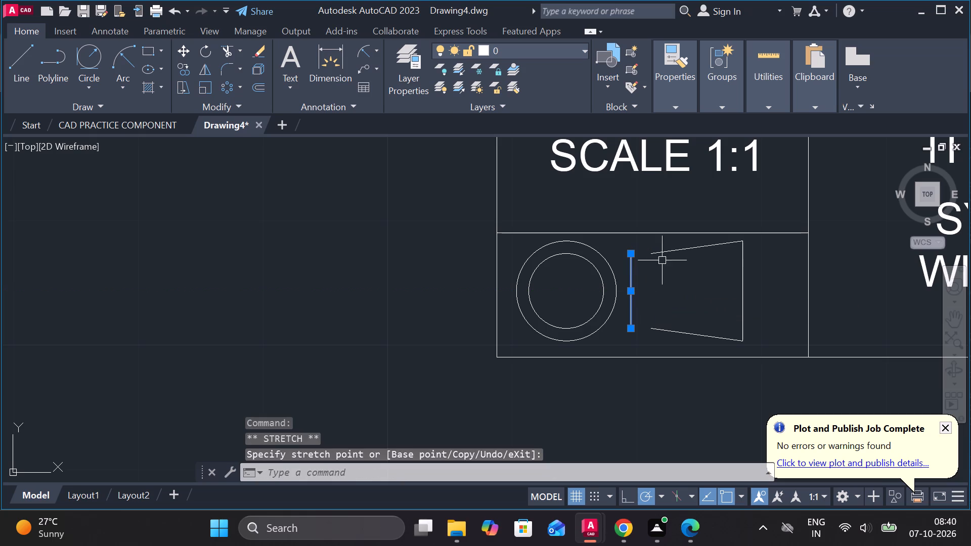
Extend both slanted lines of the truncated cone to the shifted short vertical line.
{"action": "key", "text": "e"}
{"action": "type", "text": "X"}
{"action": "key", "text": "space"}
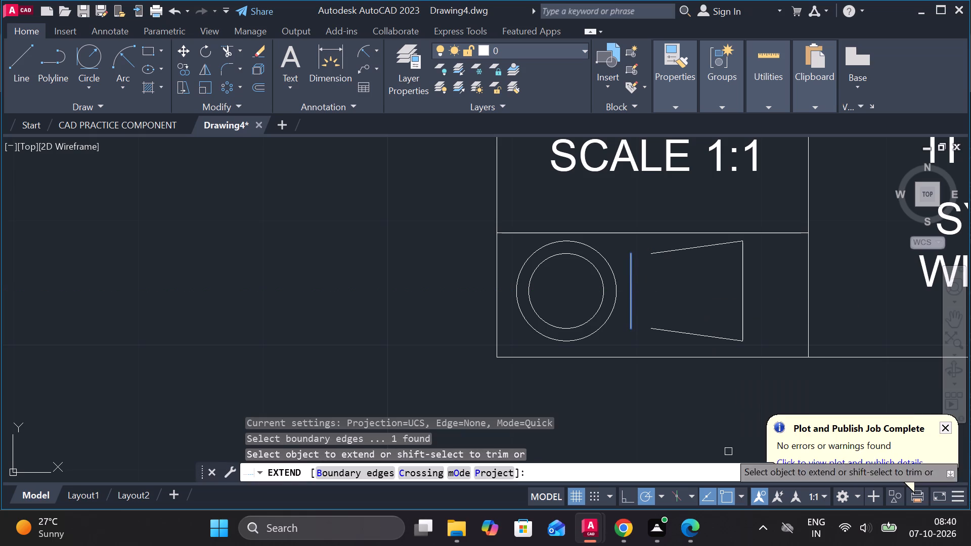
{"action": "left_click", "coordinate": [658, 253]}
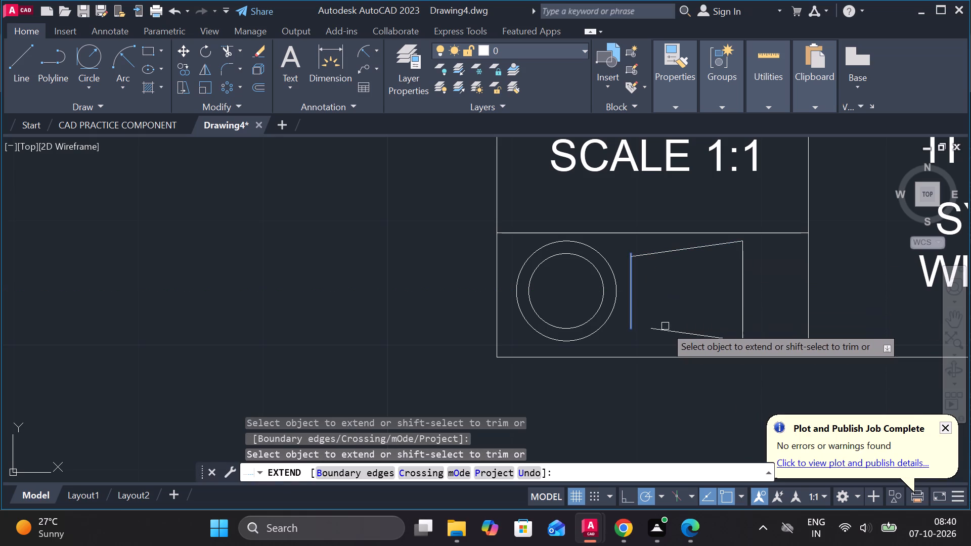
{"action": "left_click", "coordinate": [665, 331]}
{"action": "key", "text": "Escape"}
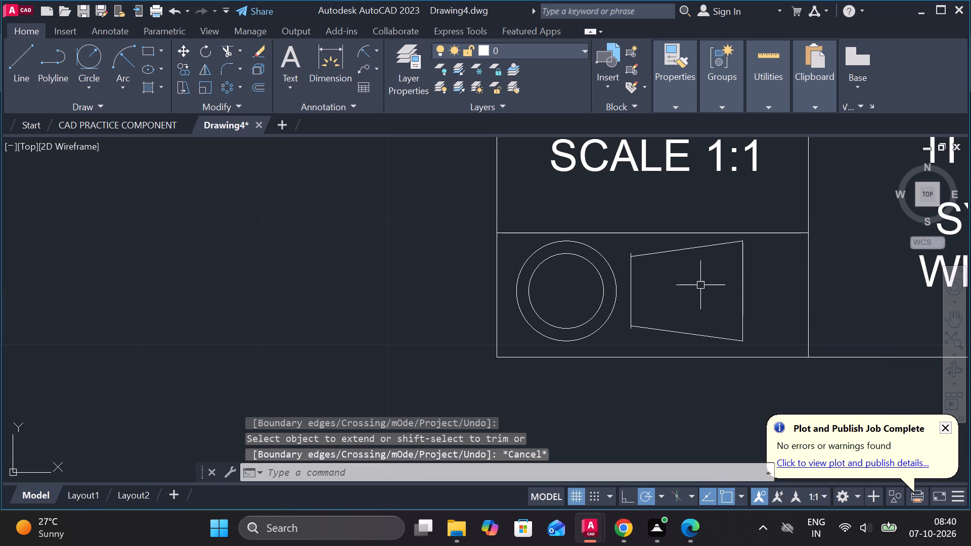
Trim the short vertical line's overhanging ends beyond the upper and lower slanted lines.
{"action": "type", "text": "TR"}
{"action": "key", "text": "space"}
{"action": "scroll", "coordinate": [628, 340], "scroll_direction": "up", "scroll_amount": 1}
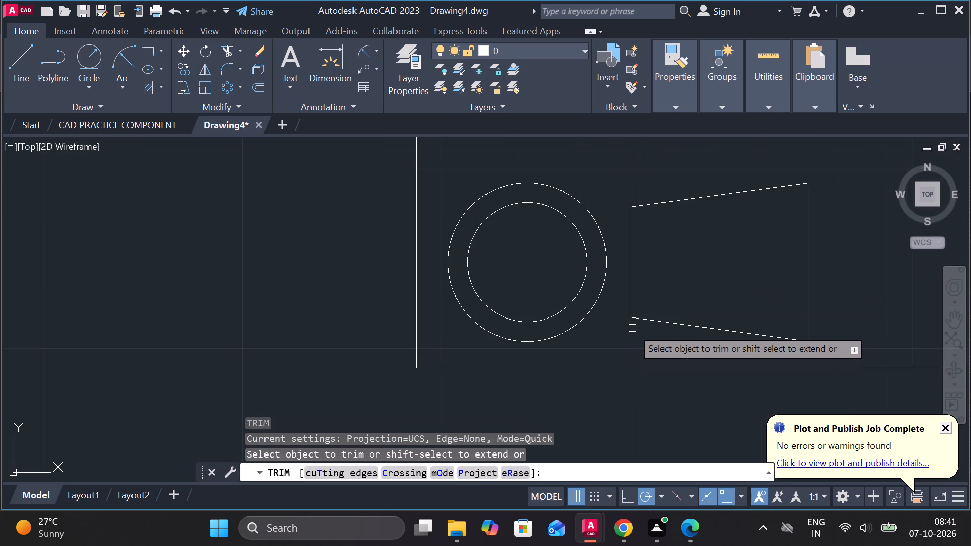
{"action": "left_click", "coordinate": [630, 322]}
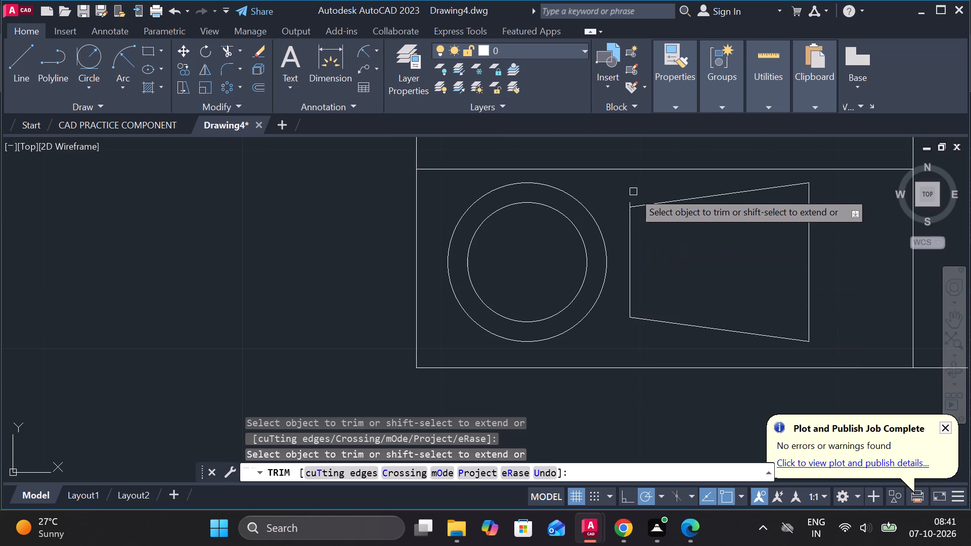
{"action": "left_click", "coordinate": [630, 207]}
{"action": "scroll", "coordinate": [685, 222], "scroll_direction": "down", "scroll_amount": 1}
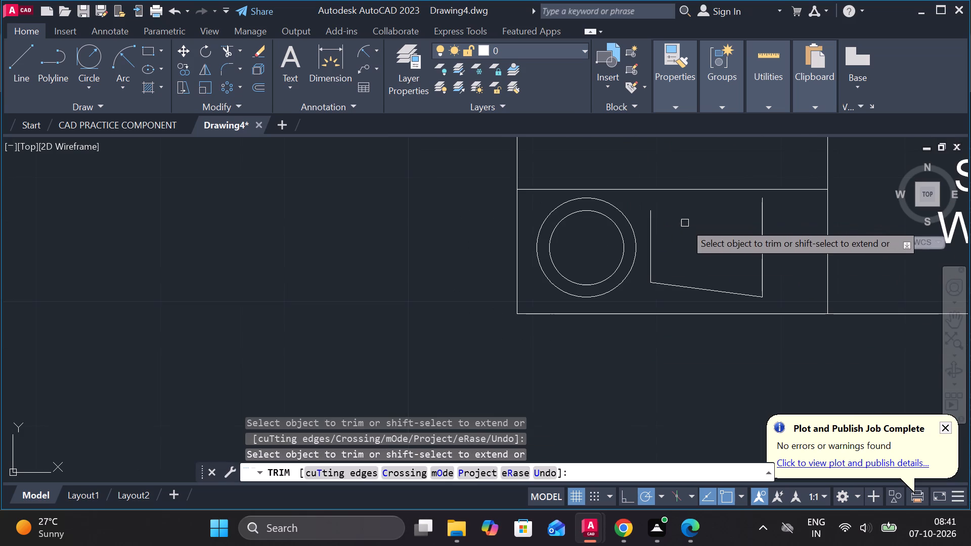
{"action": "key", "text": "ctrl+z"}
{"action": "scroll", "coordinate": [633, 218], "scroll_direction": "up", "scroll_amount": 1}
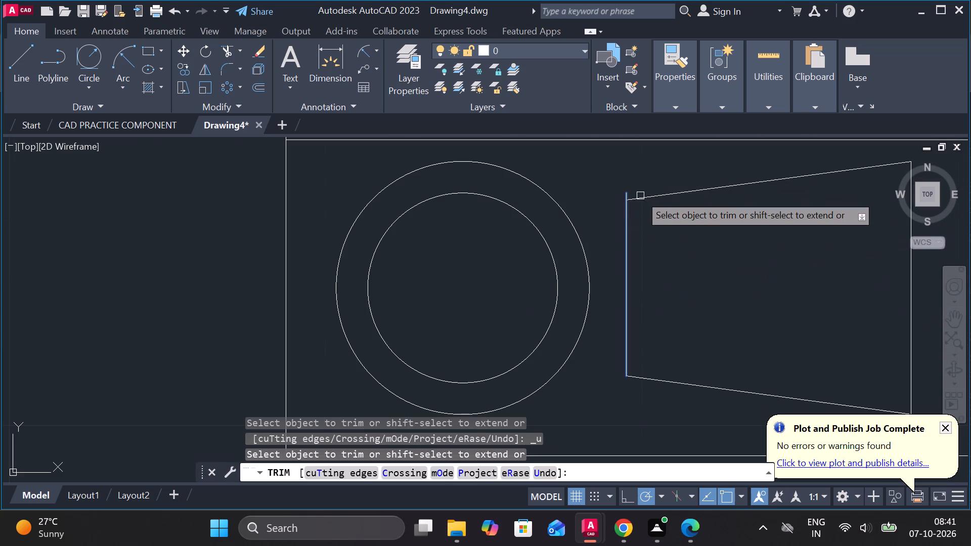
{"action": "left_click", "coordinate": [627, 190]}
{"action": "scroll", "coordinate": [654, 206], "scroll_direction": "down", "scroll_amount": 1}
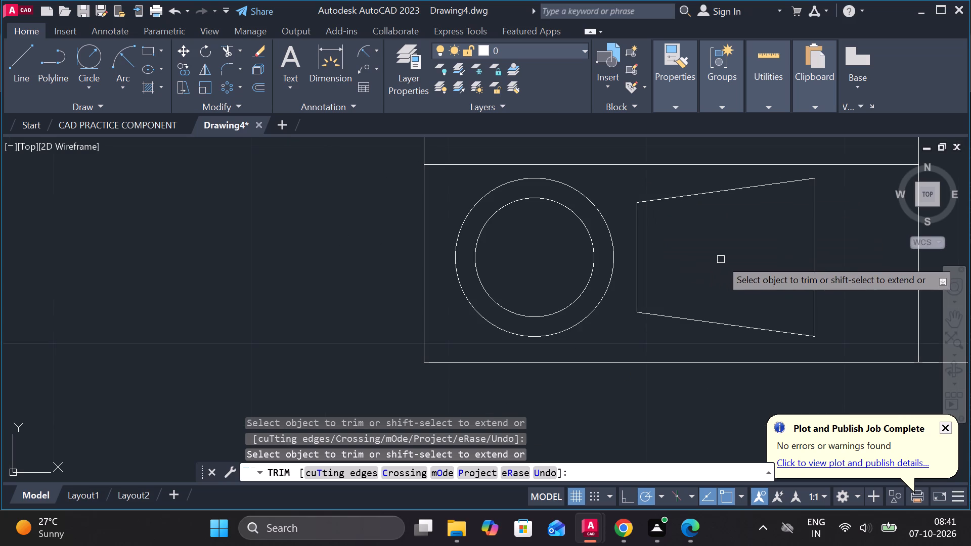
{"action": "key", "text": "Escape"}
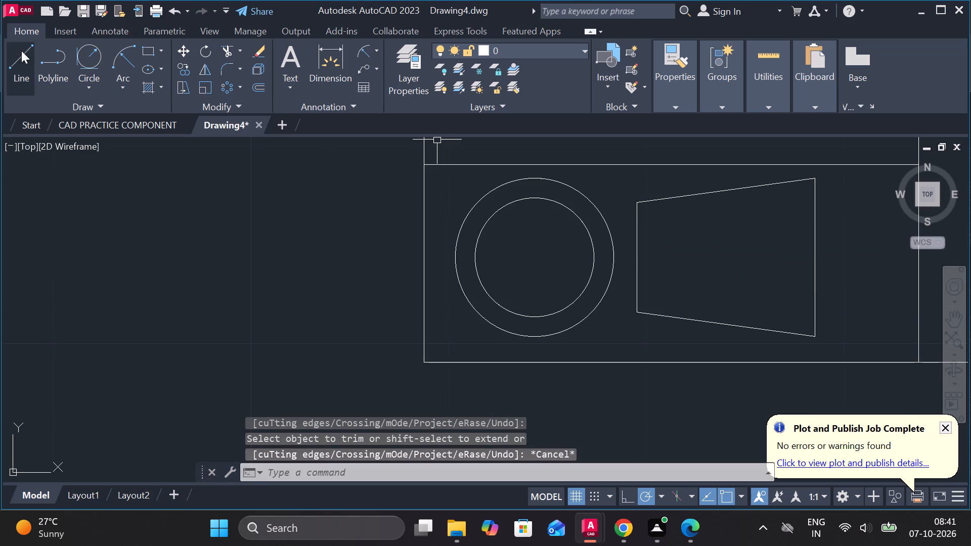
Draw a horizontal centre line through the circles' centre and the truncated cone, overhanging slightly on both sides.
{"action": "left_click", "coordinate": [21, 51]}
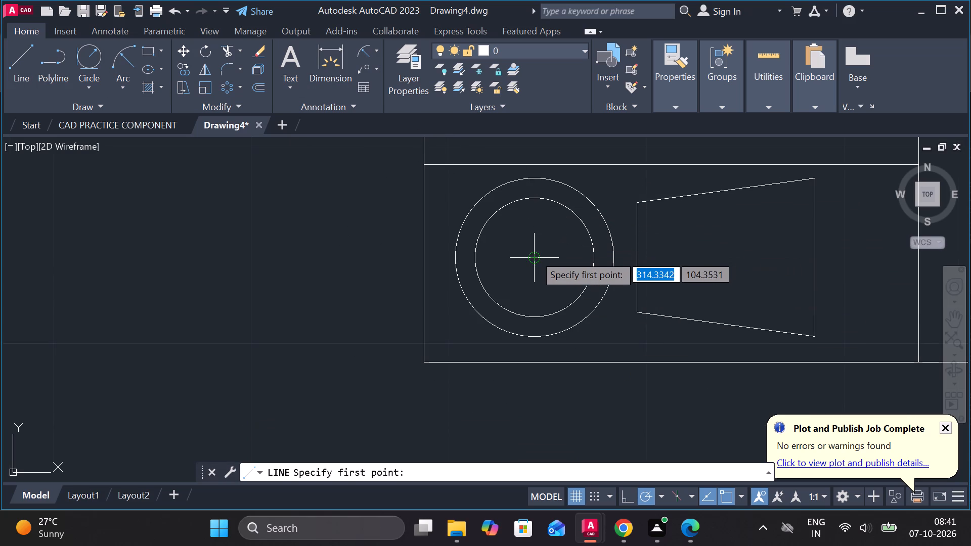
{"action": "left_click", "coordinate": [439, 257]}
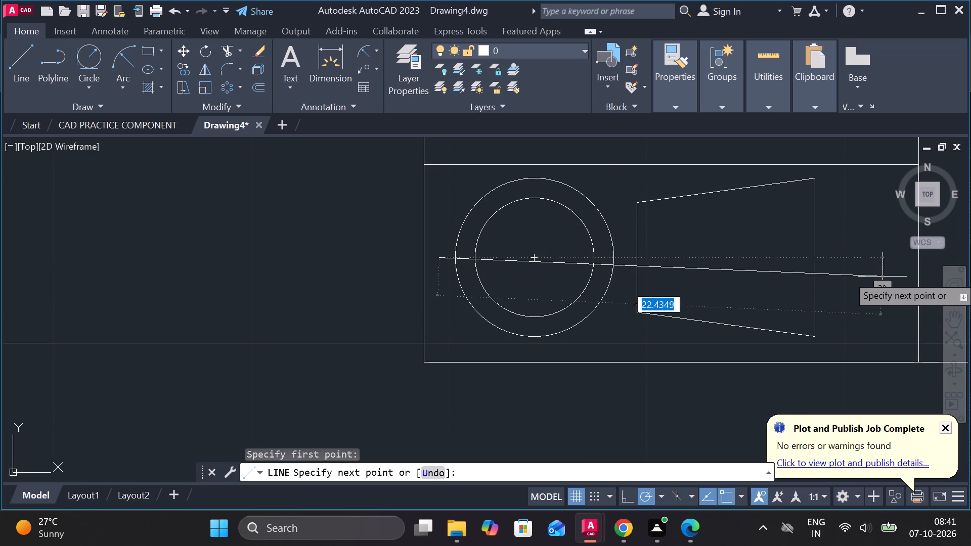
{"action": "left_click", "coordinate": [843, 253]}
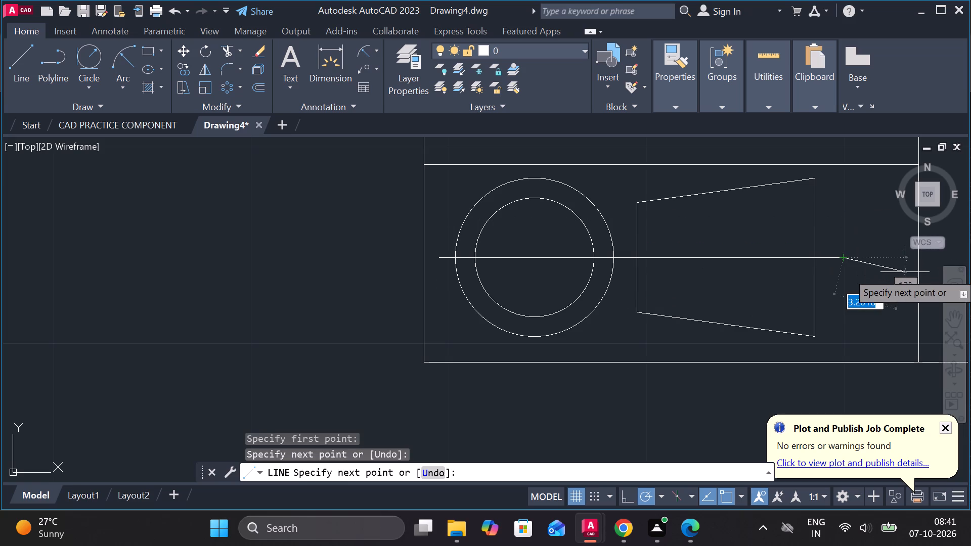
{"action": "key", "text": "space"}
Draw a vertical centre line through the circles from just above the outer circle down to its bottom quadrant.
{"action": "key", "text": "space"}
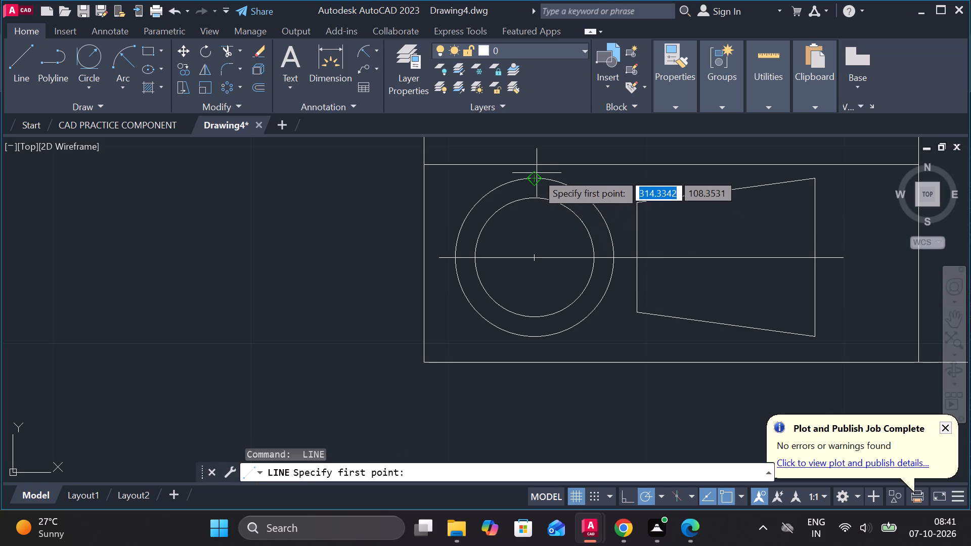
{"action": "scroll", "coordinate": [537, 172], "scroll_direction": "up", "scroll_amount": 2}
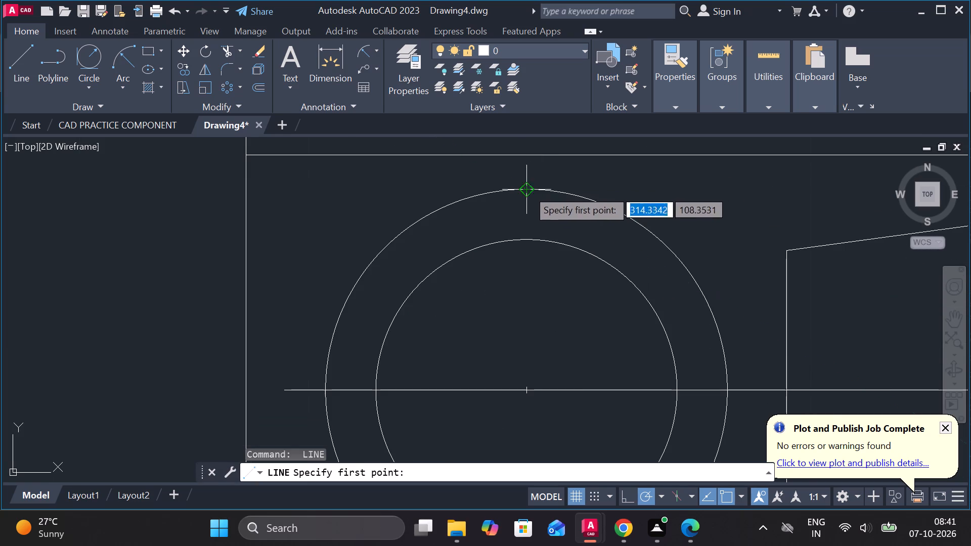
{"action": "left_click", "coordinate": [525, 175]}
{"action": "middle_click_drag", "start_coordinate": [532, 304], "coordinate": [562, 236]}
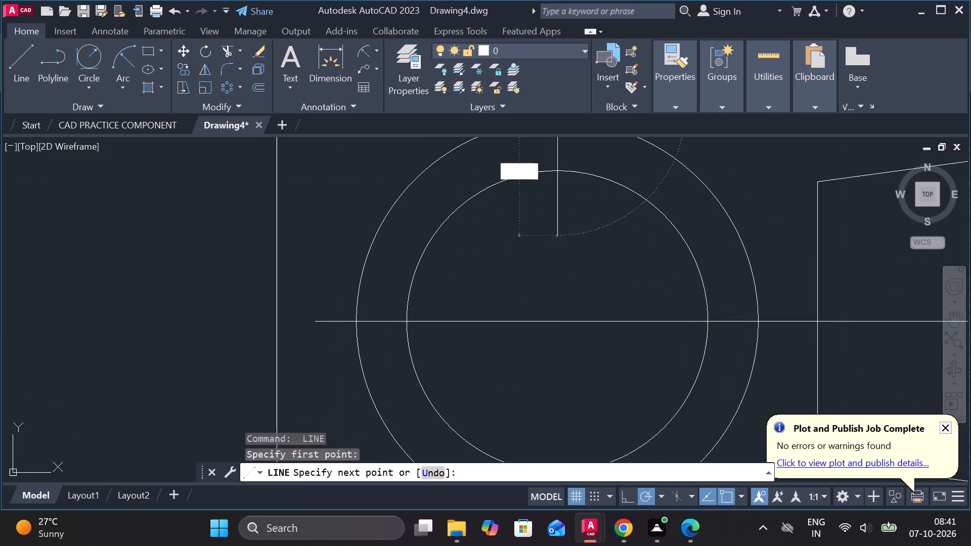
{"action": "scroll", "coordinate": [582, 320], "scroll_direction": "down", "scroll_amount": 2}
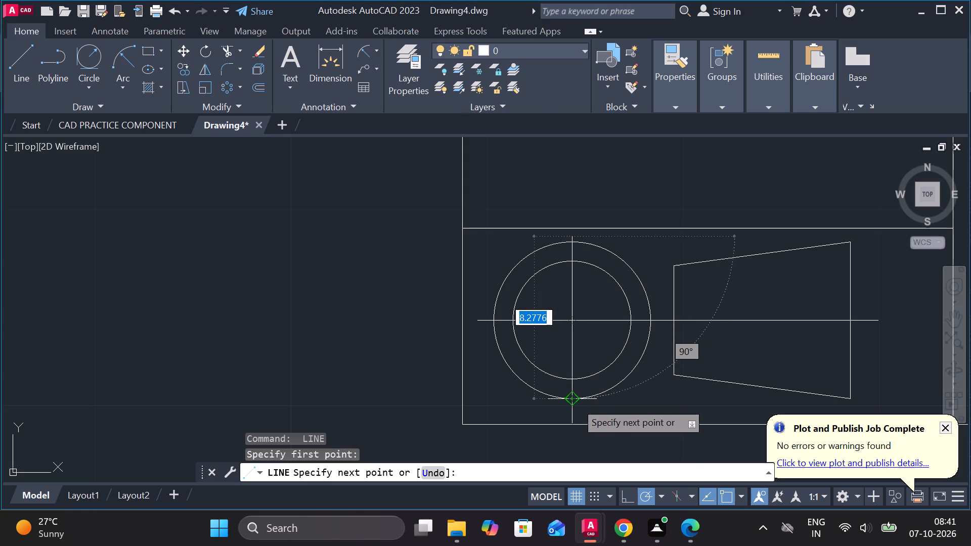
{"action": "left_click", "coordinate": [573, 409]}
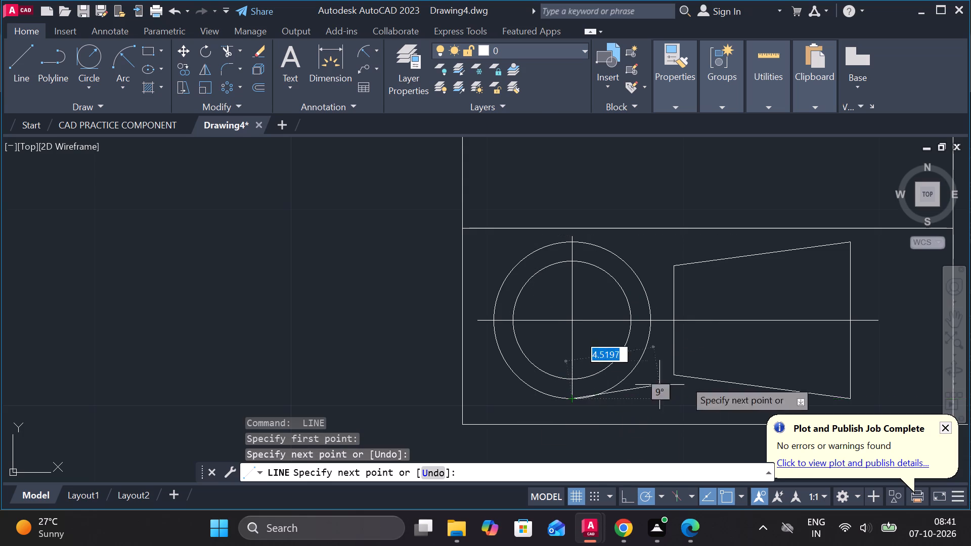
{"action": "key", "text": "Escape"}
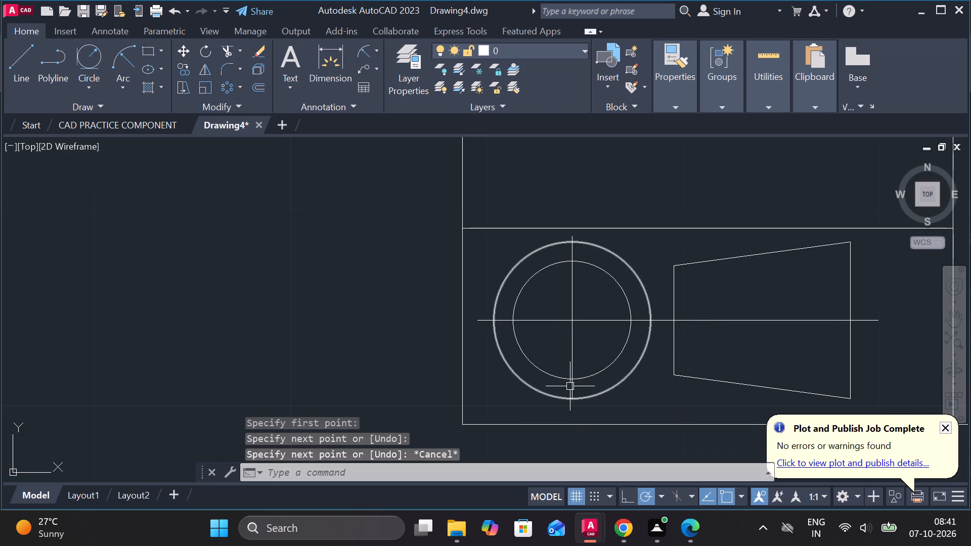
Stretch the vertical centre line's lower end slightly below the outer circle.
{"action": "left_click", "coordinate": [572, 393]}
{"action": "scroll", "coordinate": [572, 398], "scroll_direction": "up", "scroll_amount": 2}
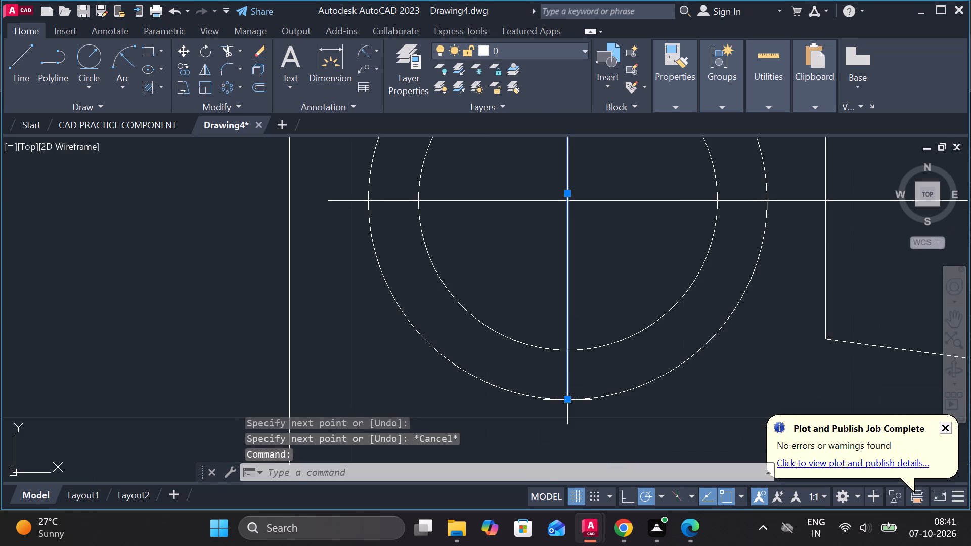
{"action": "left_click", "coordinate": [566, 400]}
{"action": "left_click", "coordinate": [566, 429]}
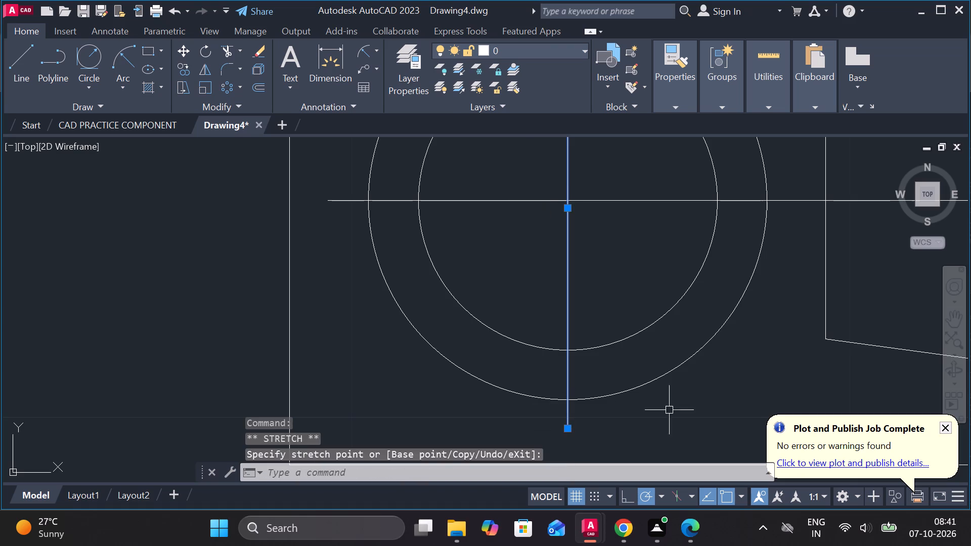
{"action": "key", "text": "Escape"}
Move the whole title block from its lower-right corner about 116 units at 222°, placing it below and right of the component.
{"action": "scroll", "coordinate": [721, 394], "scroll_direction": "down", "scroll_amount": 5}
{"action": "middle_click_drag", "start_coordinate": [828, 381], "coordinate": [813, 381]}
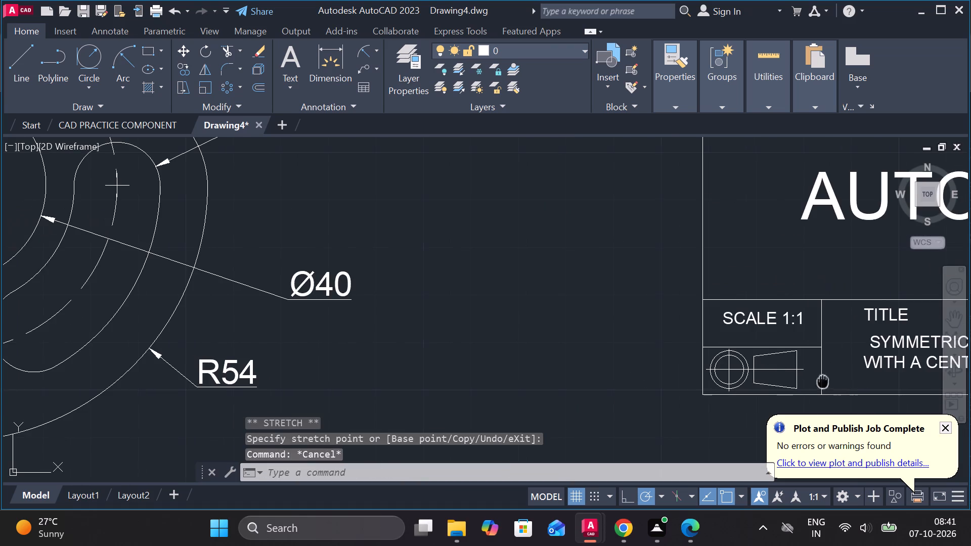
{"action": "middle_click_drag", "start_coordinate": [813, 381], "coordinate": [470, 369]}
{"action": "scroll", "coordinate": [484, 368], "scroll_direction": "down", "scroll_amount": 1}
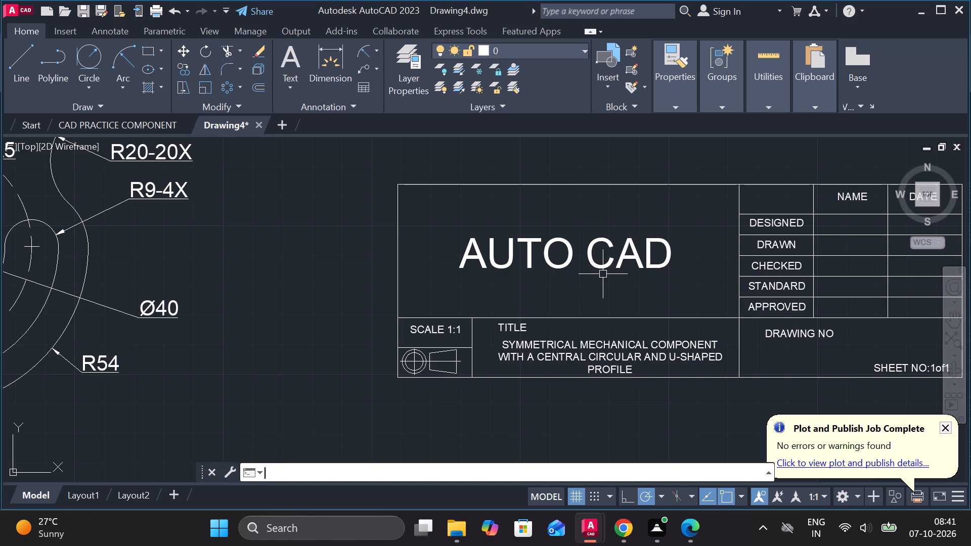
{"action": "scroll", "coordinate": [640, 245], "scroll_direction": "down", "scroll_amount": 2}
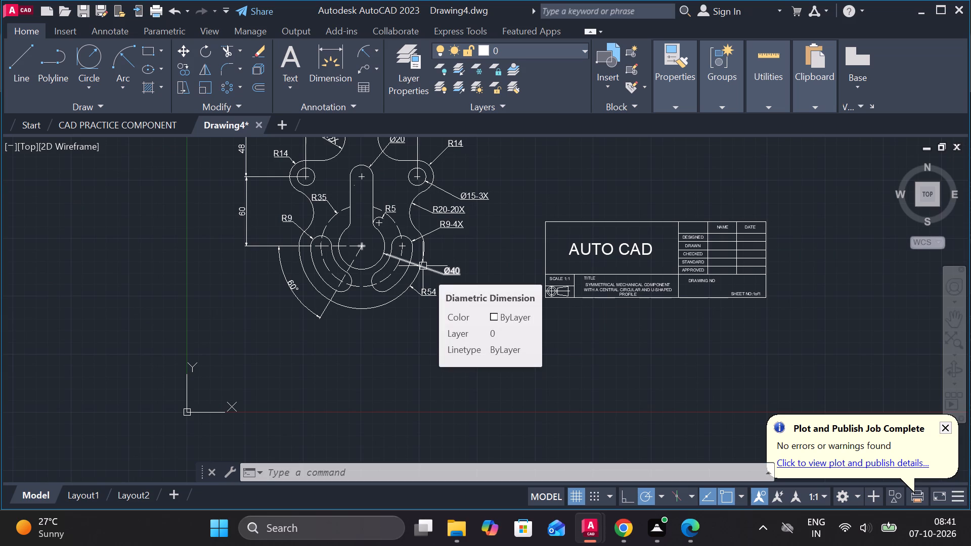
{"action": "middle_click_drag", "start_coordinate": [495, 302], "coordinate": [509, 365]}
{"action": "left_click", "coordinate": [541, 275]}
{"action": "left_click", "coordinate": [816, 386]}
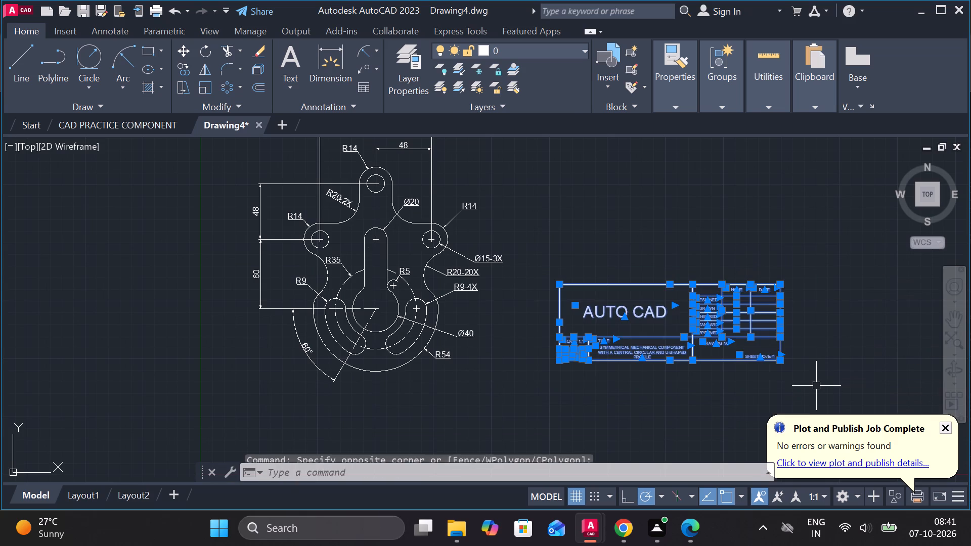
{"action": "key", "text": "m"}
{"action": "key", "text": "Return"}
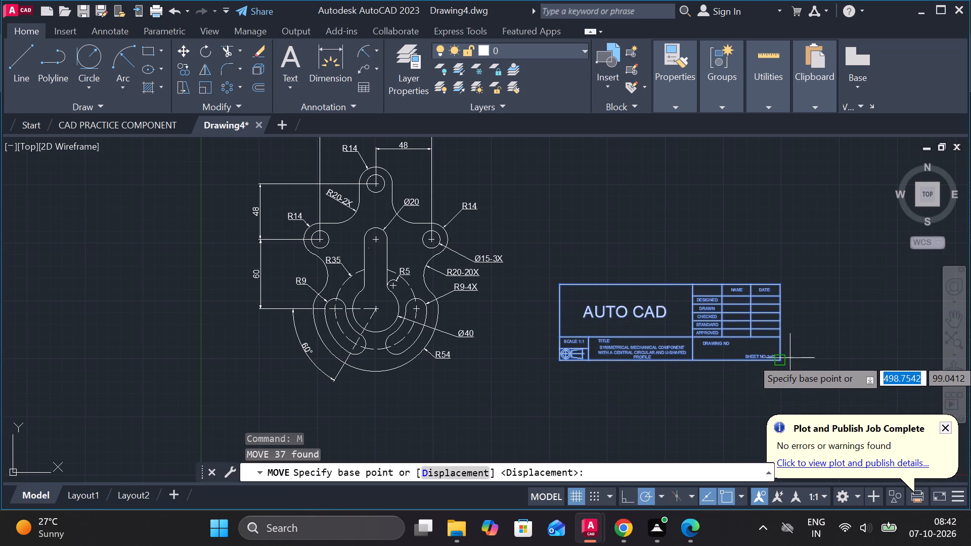
{"action": "left_click", "coordinate": [781, 358]}
{"action": "middle_click_drag", "start_coordinate": [683, 425], "coordinate": [686, 365]}
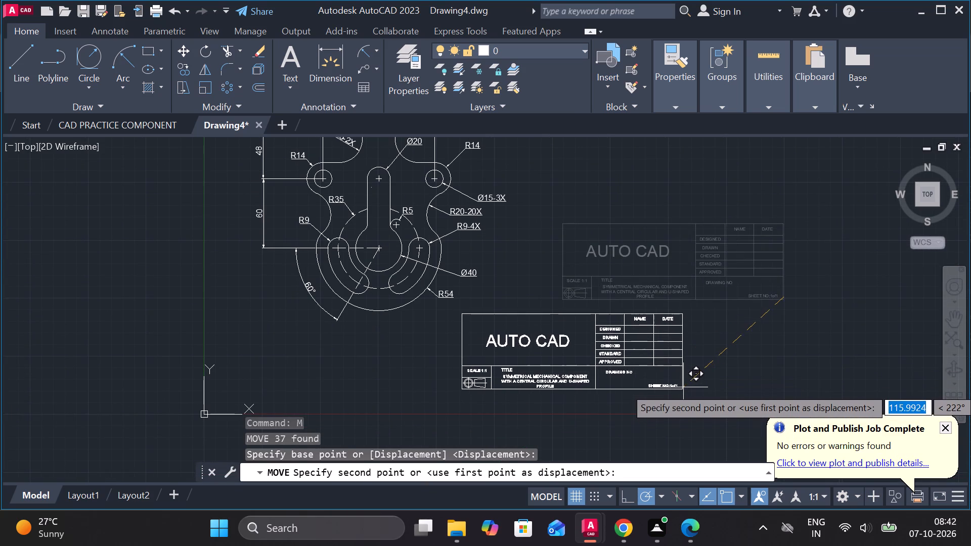
{"action": "left_click", "coordinate": [683, 387]}
Draw a rectangular frame about 392 by 322 units from the title block's lower-right corner, enclosing the component and title block.
{"action": "left_click", "coordinate": [150, 51]}
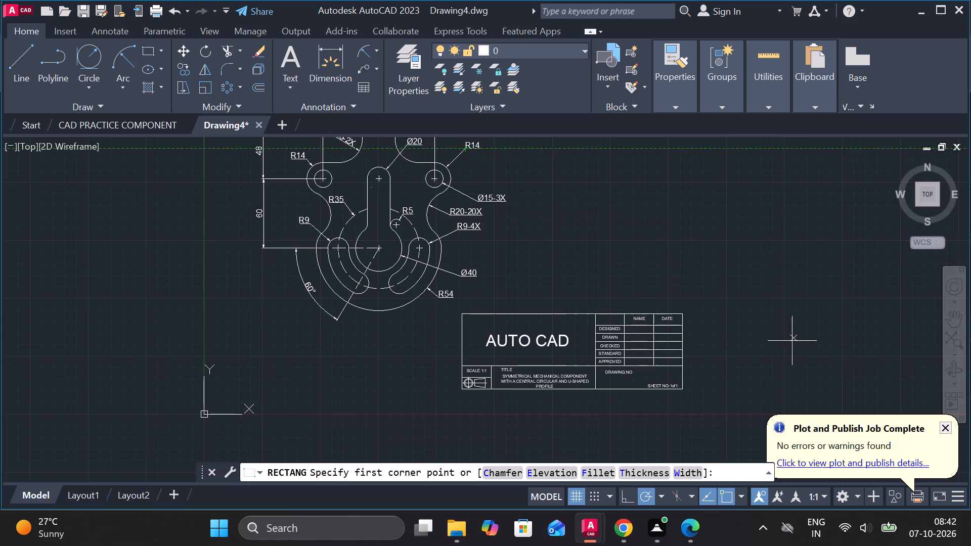
{"action": "left_click", "coordinate": [682, 390]}
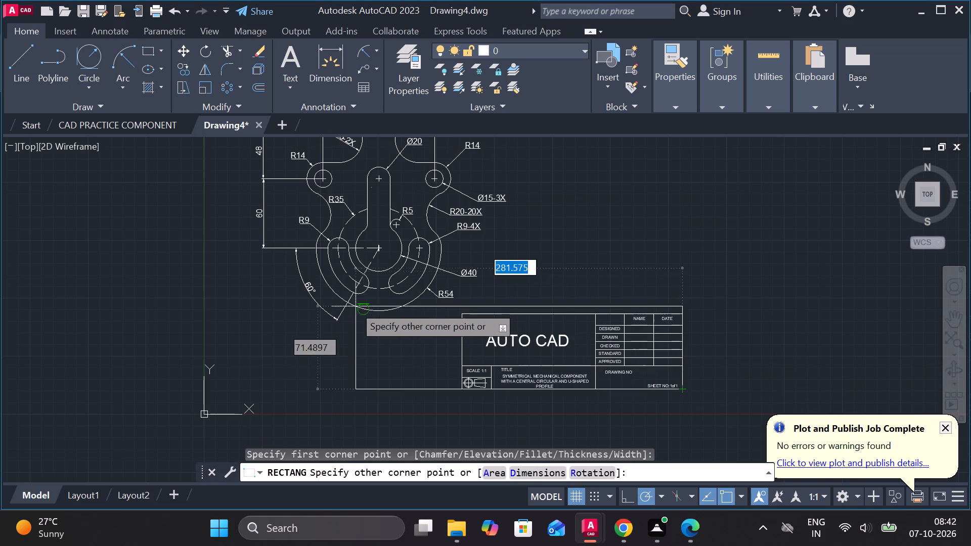
{"action": "middle_click_drag", "start_coordinate": [343, 304], "coordinate": [398, 403]}
{"action": "middle_click_drag", "start_coordinate": [276, 157], "coordinate": [278, 157]}
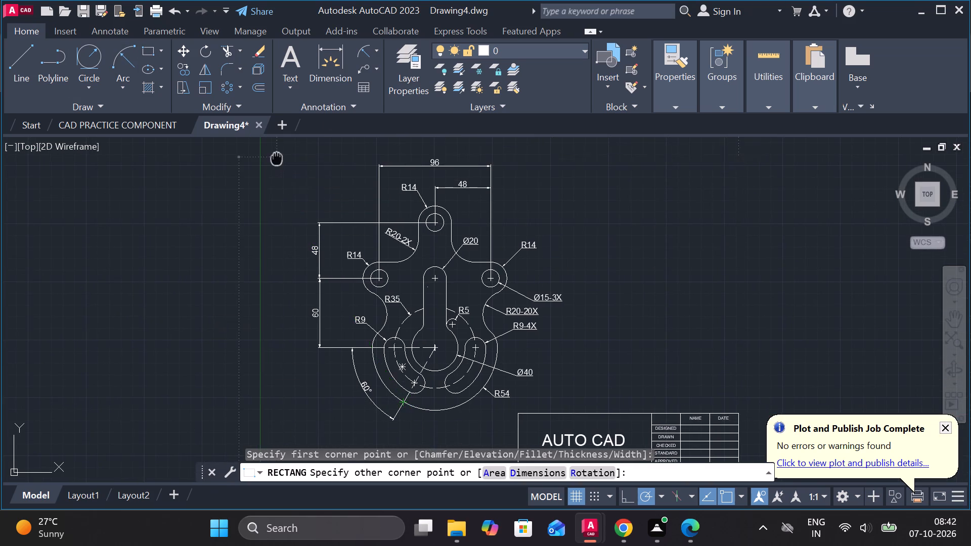
{"action": "middle_click_drag", "start_coordinate": [278, 157], "coordinate": [273, 198]}
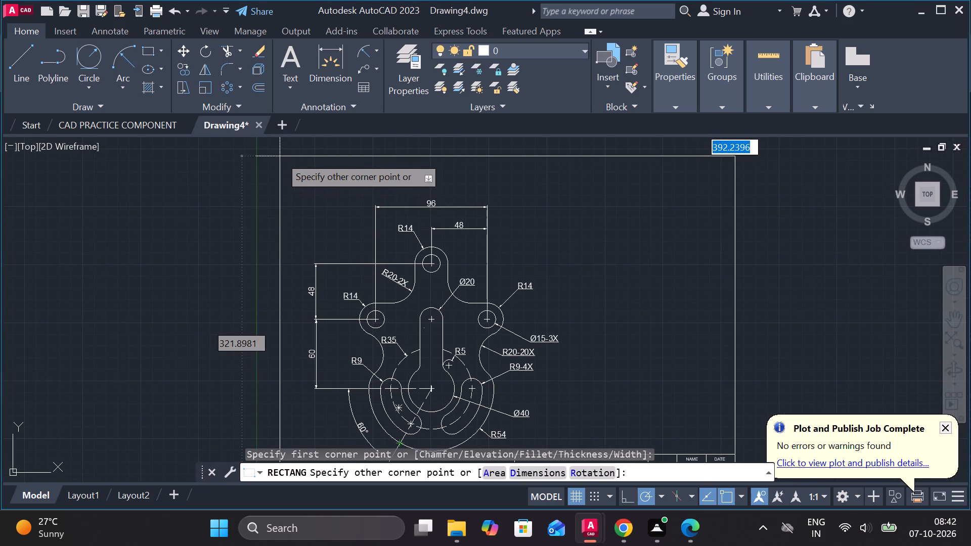
{"action": "left_click", "coordinate": [280, 156]}
{"action": "scroll", "coordinate": [434, 208], "scroll_direction": "down", "scroll_amount": 3}
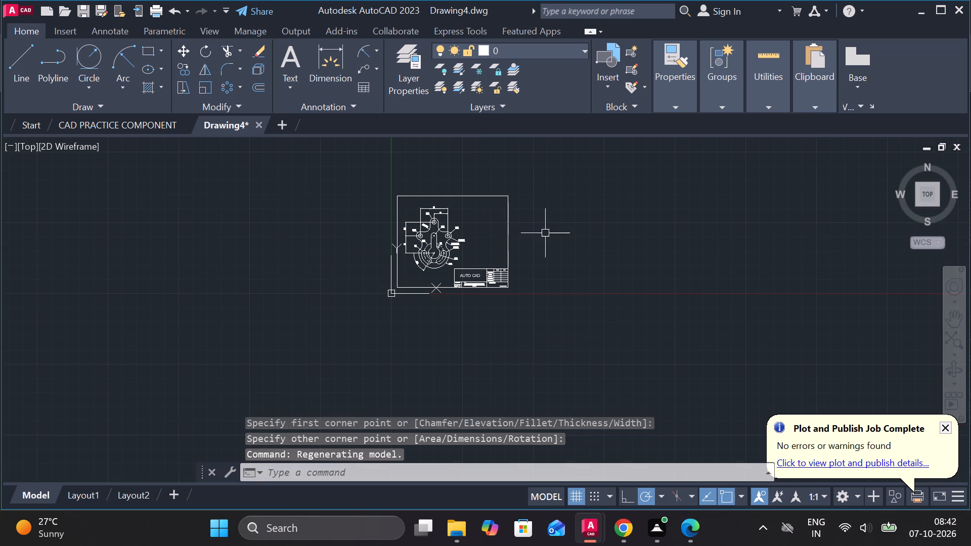
{"action": "scroll", "coordinate": [545, 233], "scroll_direction": "up", "scroll_amount": 1}
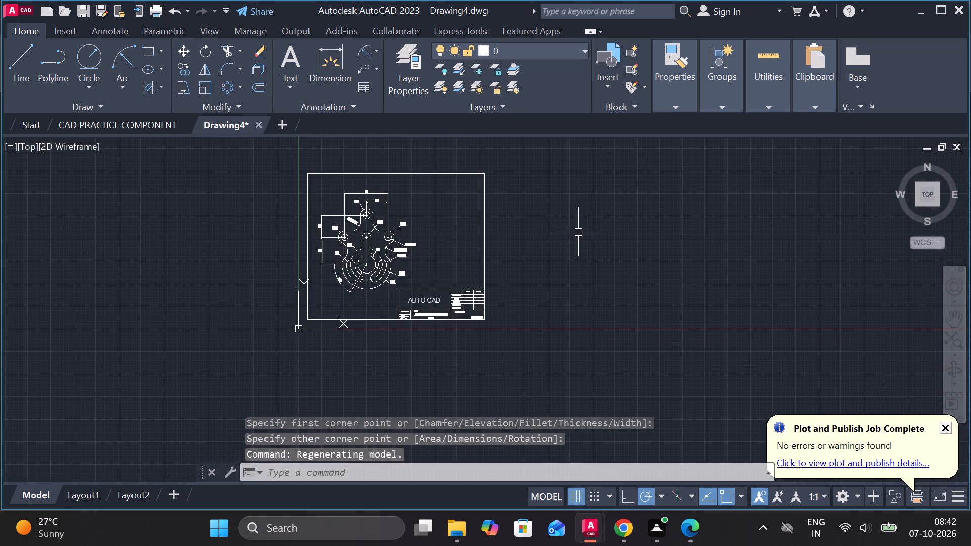
Save the drawing in Documents as "symmetrical mechanical component with a central circular and u-shaped profile".
{"action": "key", "text": "ctrl+s"}
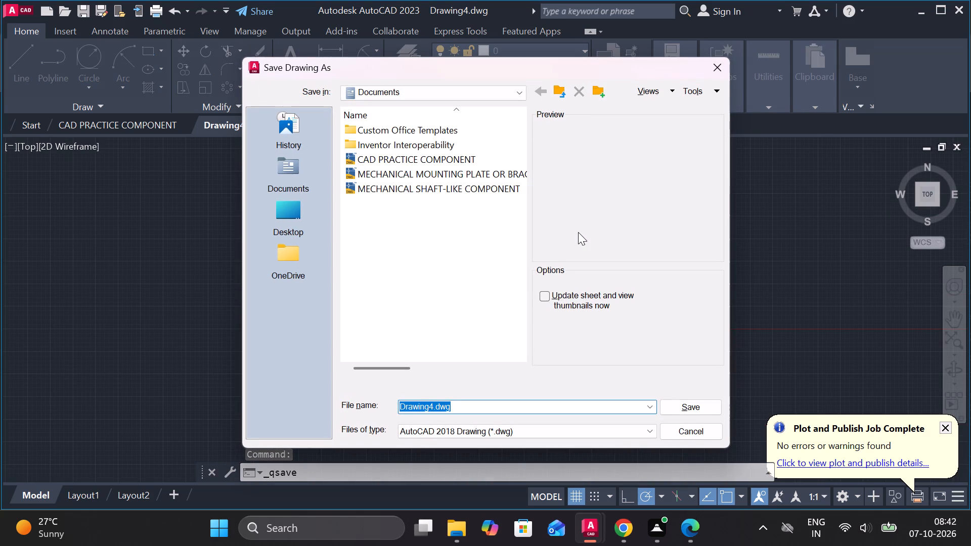
{"action": "type", "text": "sy"}
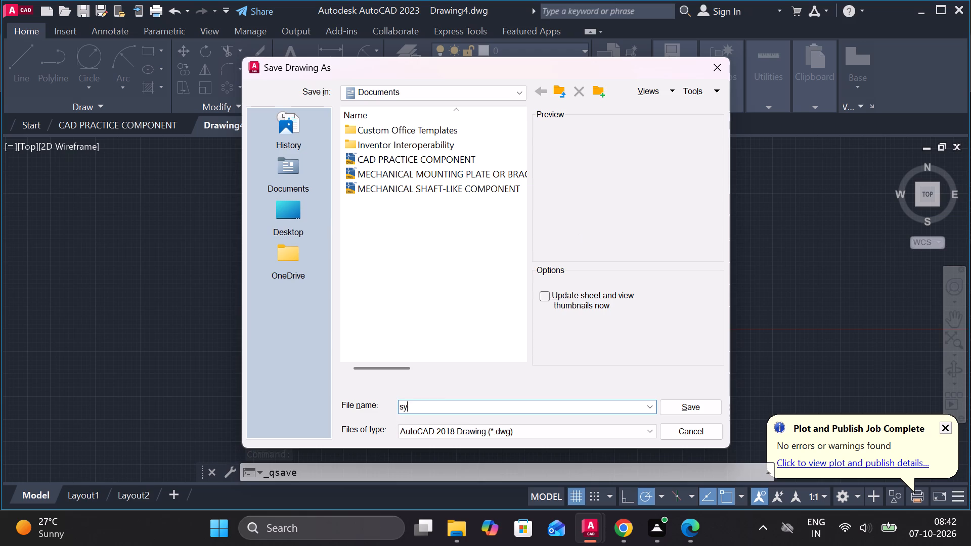
{"action": "type", "text": "mmetrical mec"}
{"action": "type", "text": "ha"}
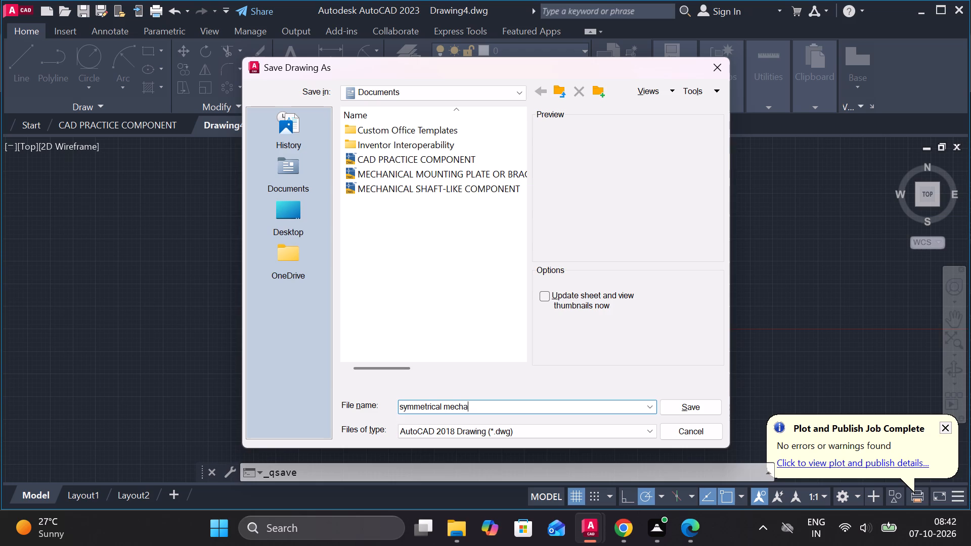
{"action": "key", "text": "l"}
{"action": "key", "text": "BackSpace"}
{"action": "type", "text": "nical"}
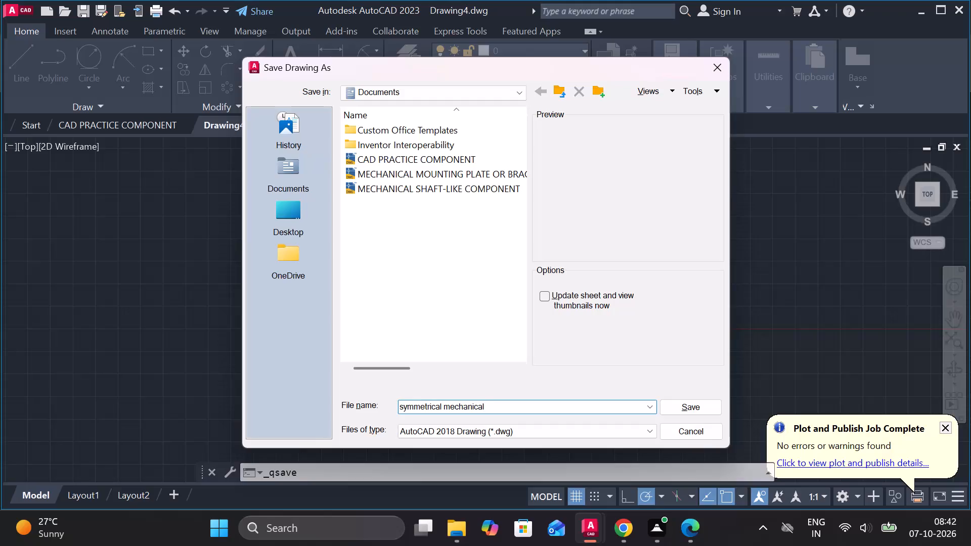
{"action": "key", "text": "space"}
{"action": "type", "text": "component"}
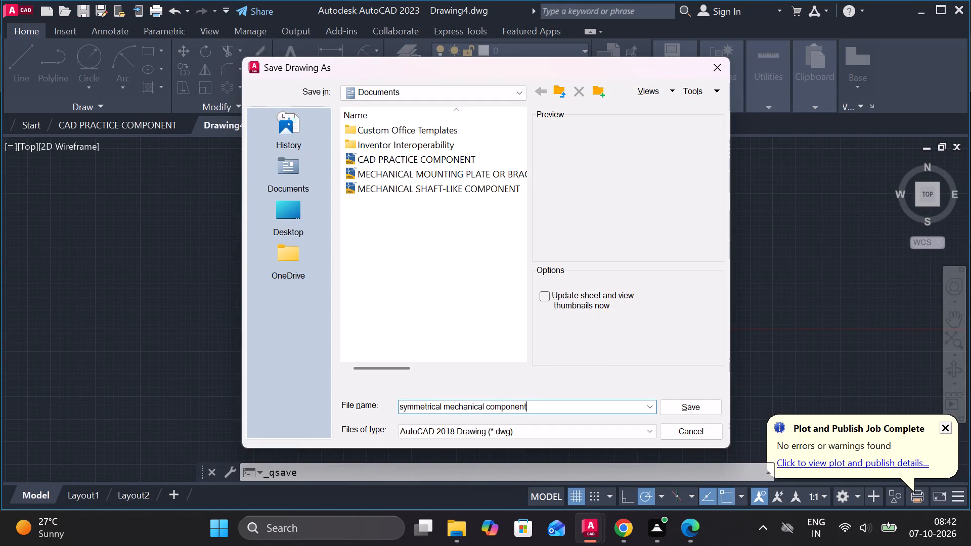
{"action": "key", "text": "space"}
{"action": "type", "text": "with"}
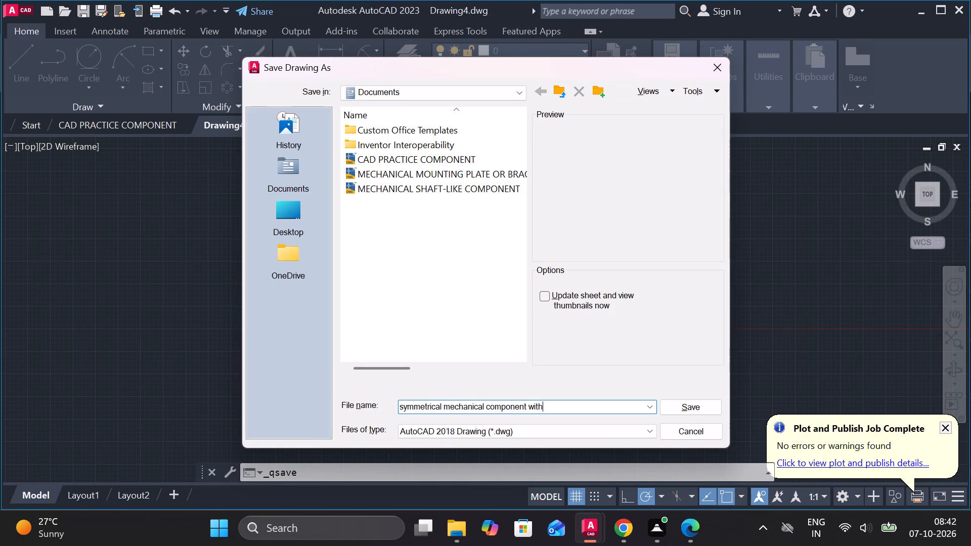
{"action": "key", "text": "space"}
{"action": "type", "text": "a central"}
{"action": "key", "text": "space"}
{"action": "type", "text": "c"}
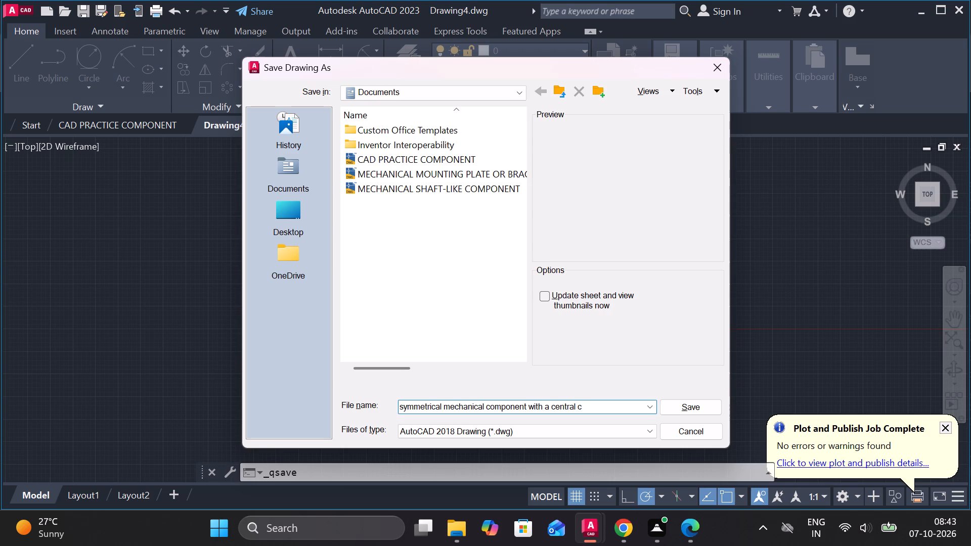
{"action": "type", "text": "ircular"}
{"action": "key", "text": "space"}
{"action": "type", "text": "and u"}
{"action": "key", "text": "equal"}
{"action": "key", "text": "Delete"}
{"action": "key", "text": "Delete"}
{"action": "key", "text": "BackSpace"}
{"action": "key", "text": "minus"}
{"action": "type", "text": "shaped"}
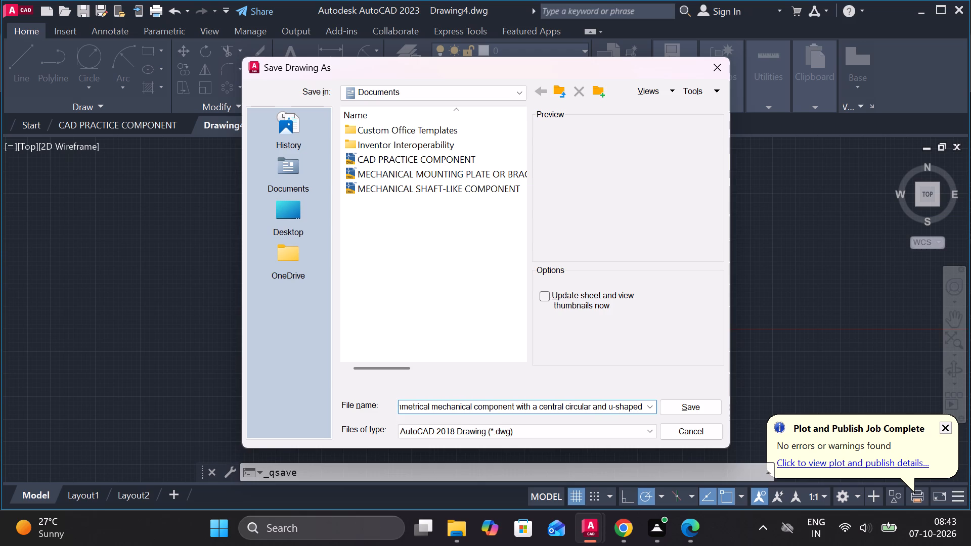
{"action": "key", "text": "space"}
{"action": "type", "text": "profile"}
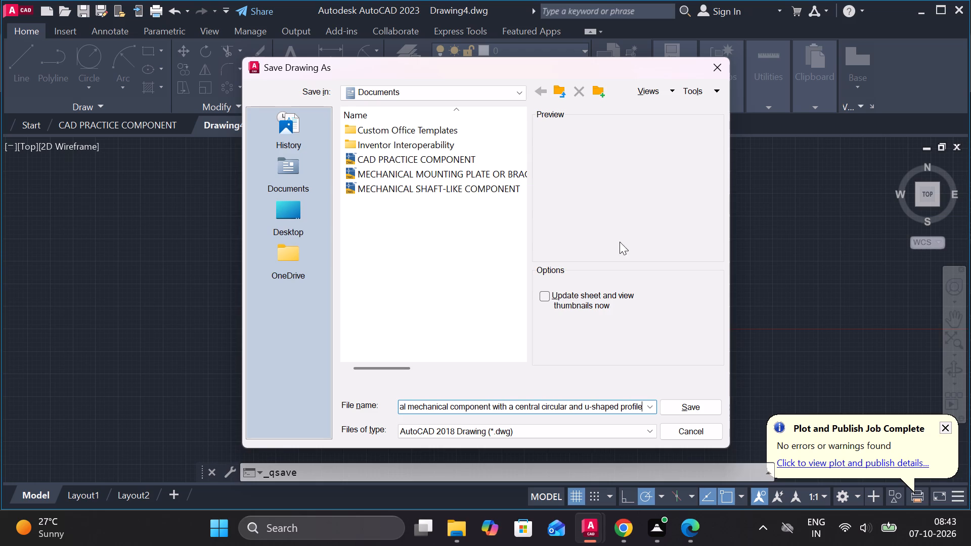
{"action": "left_click", "coordinate": [686, 407]}
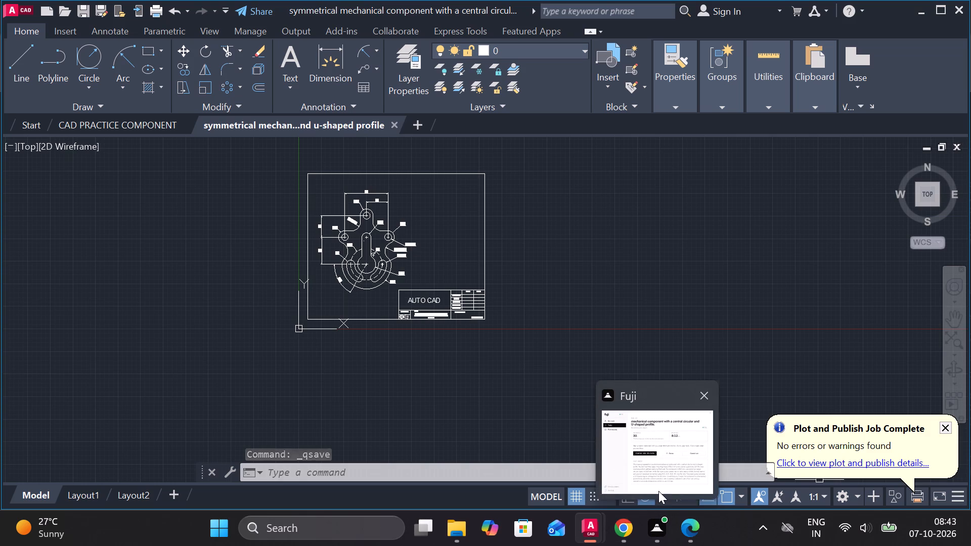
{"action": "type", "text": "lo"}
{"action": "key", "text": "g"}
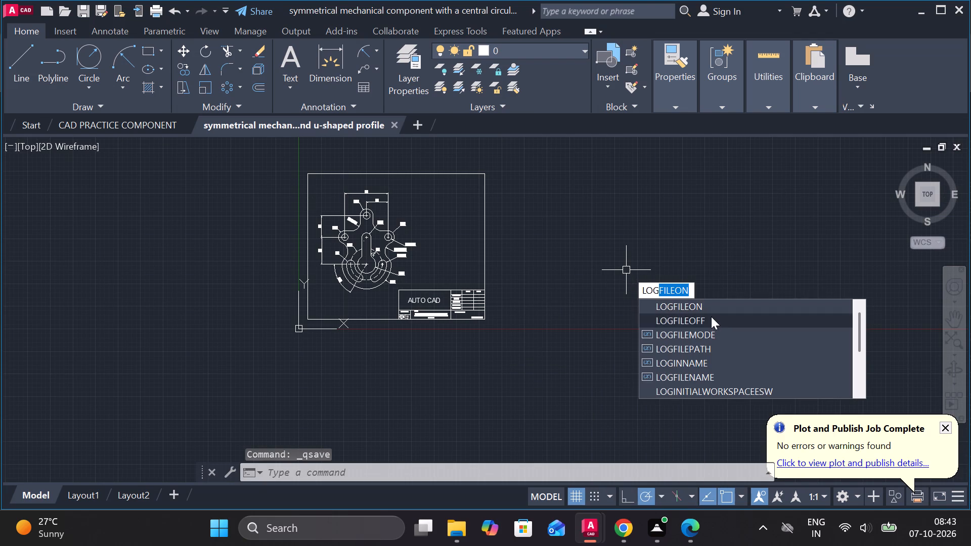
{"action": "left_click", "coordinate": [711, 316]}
Save the drawing again under its current name.
{"action": "key", "text": "ctrl+s"}
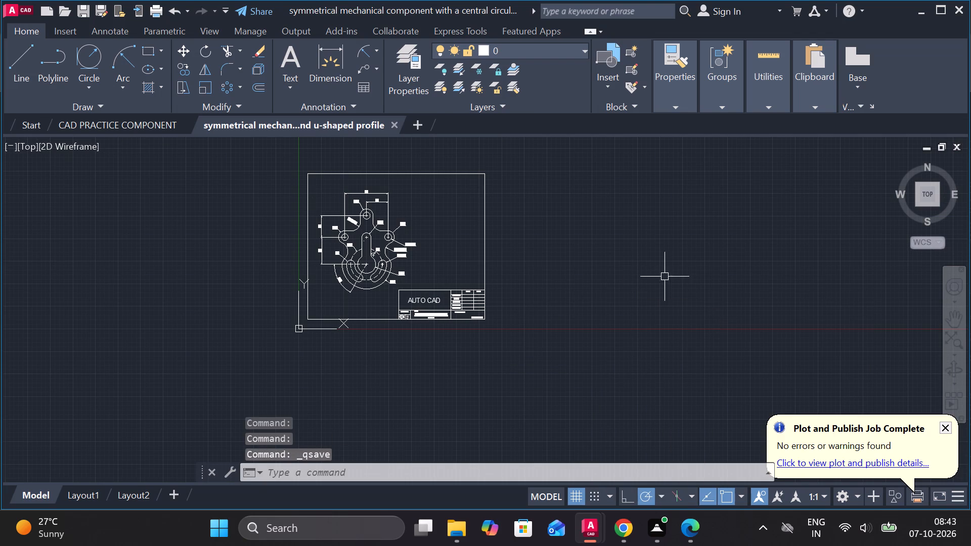
Start a plot with the DWG To PDF.pc3 plotter and set the drawing orientation to landscape.
{"action": "type", "text": "plo"}
{"action": "left_click", "coordinate": [692, 324]}
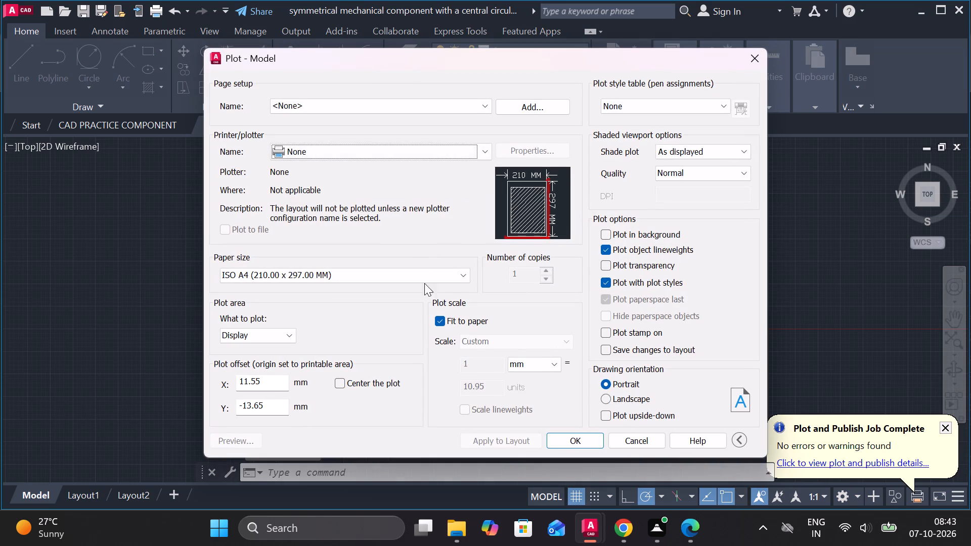
{"action": "left_click", "coordinate": [417, 156]}
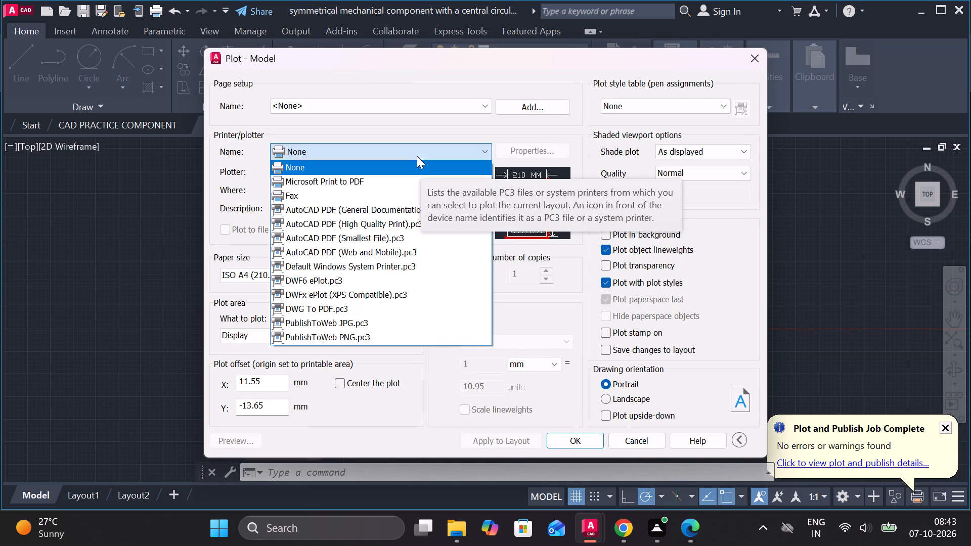
{"action": "left_click", "coordinate": [348, 311]}
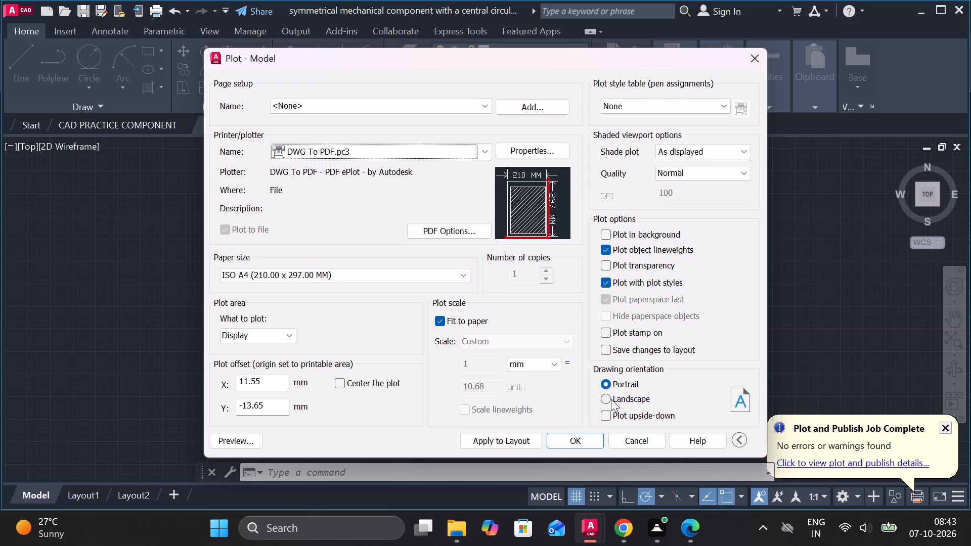
{"action": "left_click", "coordinate": [611, 399]}
Set the plot area to a window from the frame's lower-right corner to a point just outside its upper-left corner.
{"action": "left_click", "coordinate": [292, 338]}
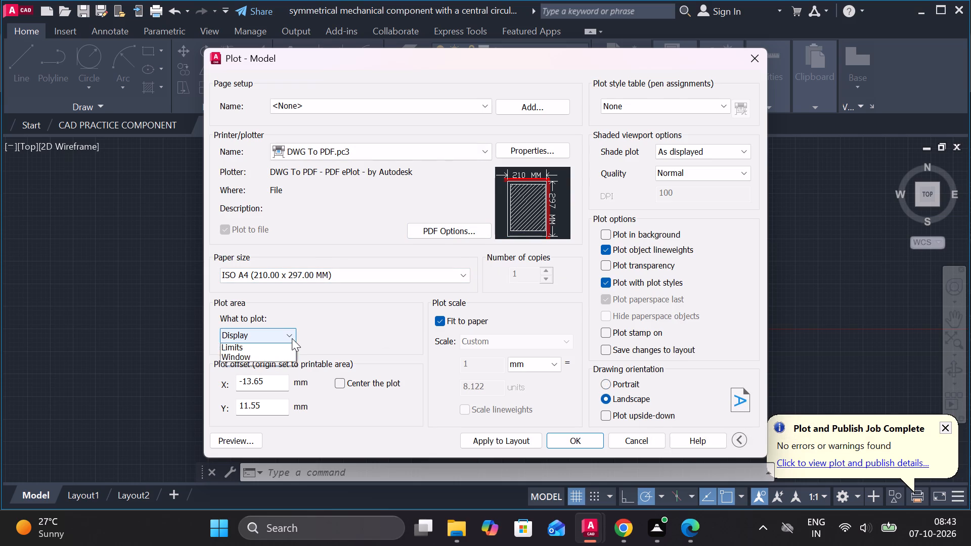
{"action": "left_click", "coordinate": [244, 382]}
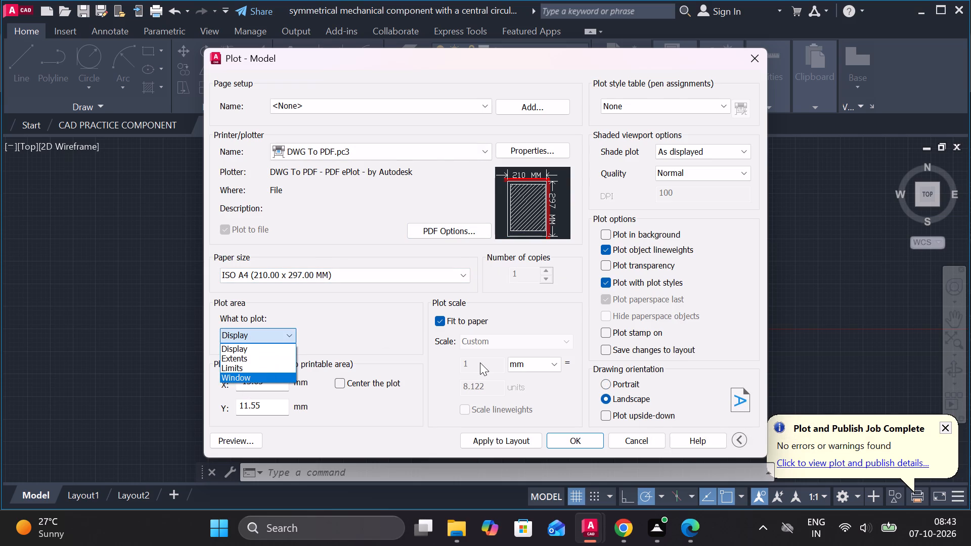
{"action": "left_click", "coordinate": [253, 374]}
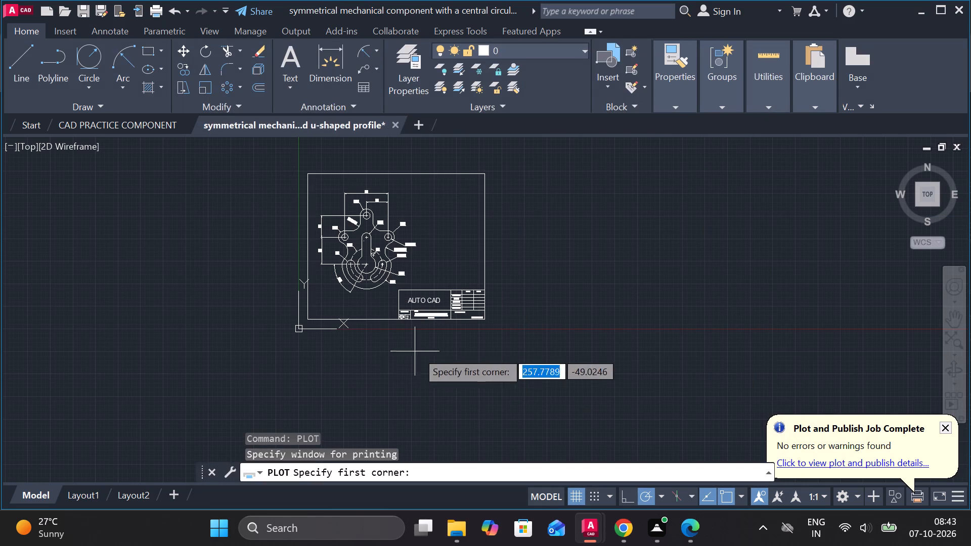
{"action": "scroll", "coordinate": [480, 338], "scroll_direction": "up", "scroll_amount": 3}
{"action": "left_click", "coordinate": [492, 263]}
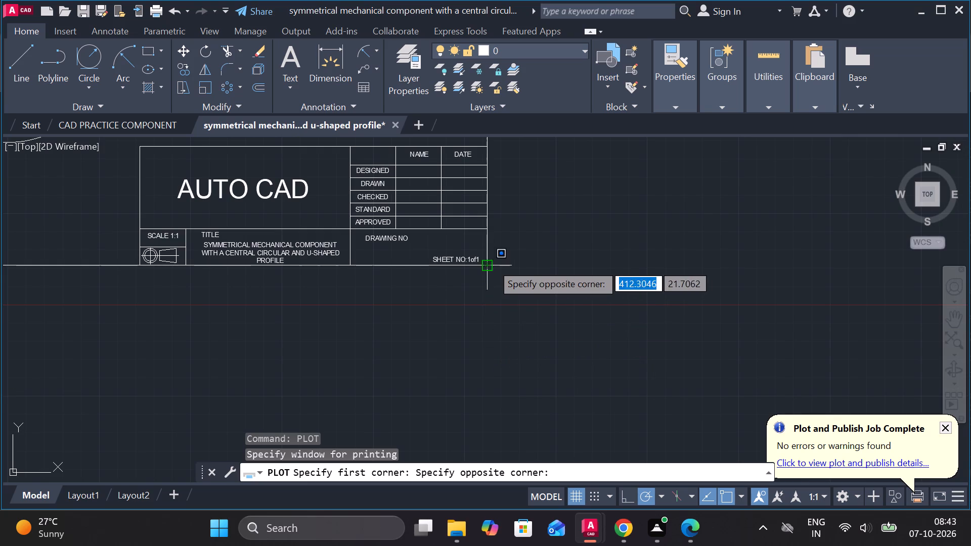
{"action": "middle_click_drag", "start_coordinate": [558, 283], "coordinate": [676, 475]}
{"action": "scroll", "coordinate": [344, 230], "scroll_direction": "down", "scroll_amount": 2}
{"action": "middle_click_drag", "start_coordinate": [242, 189], "coordinate": [341, 280]}
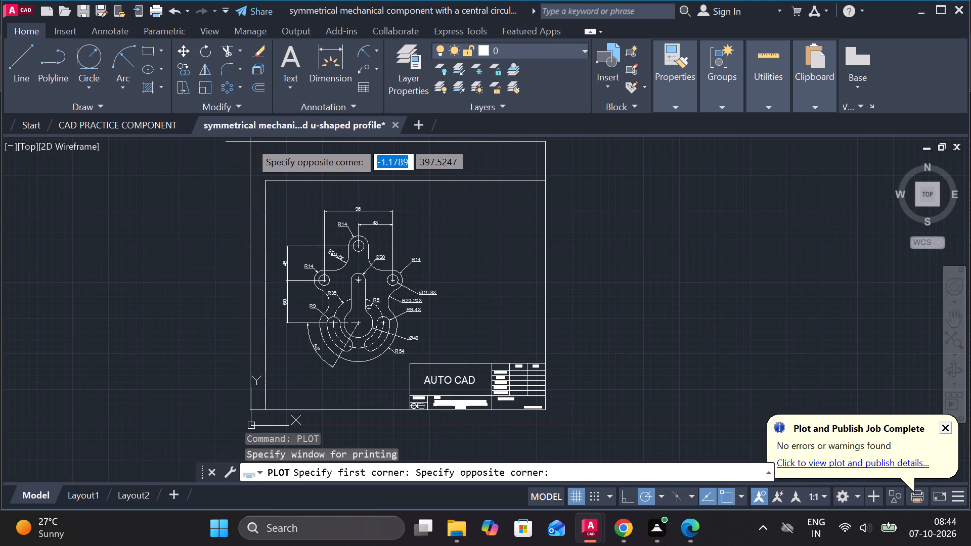
{"action": "middle_click_drag", "start_coordinate": [250, 142], "coordinate": [249, 160]}
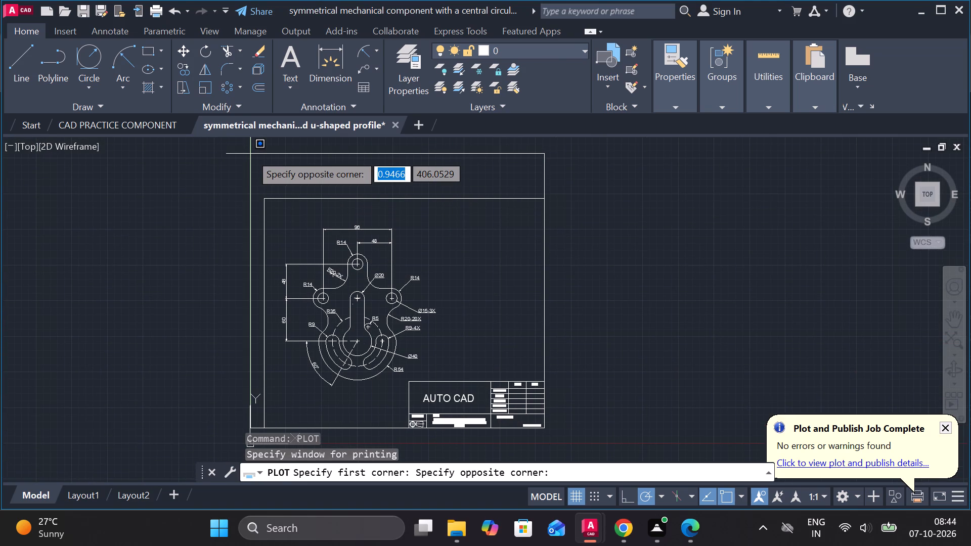
{"action": "left_click", "coordinate": [250, 154]}
Plot the drawing to a PDF in the Documents folder under the proposed file name and view the output.
{"action": "left_click", "coordinate": [573, 436]}
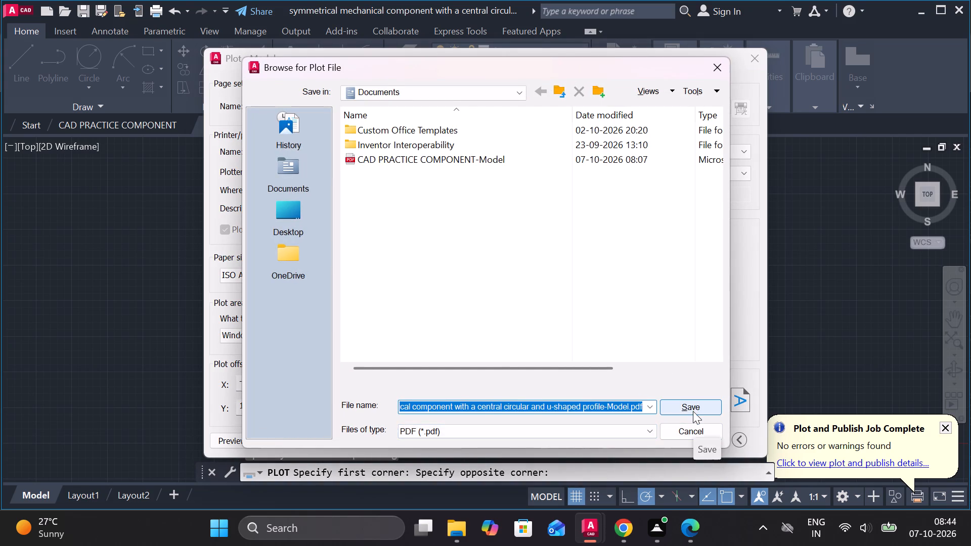
{"action": "left_click", "coordinate": [693, 411]}
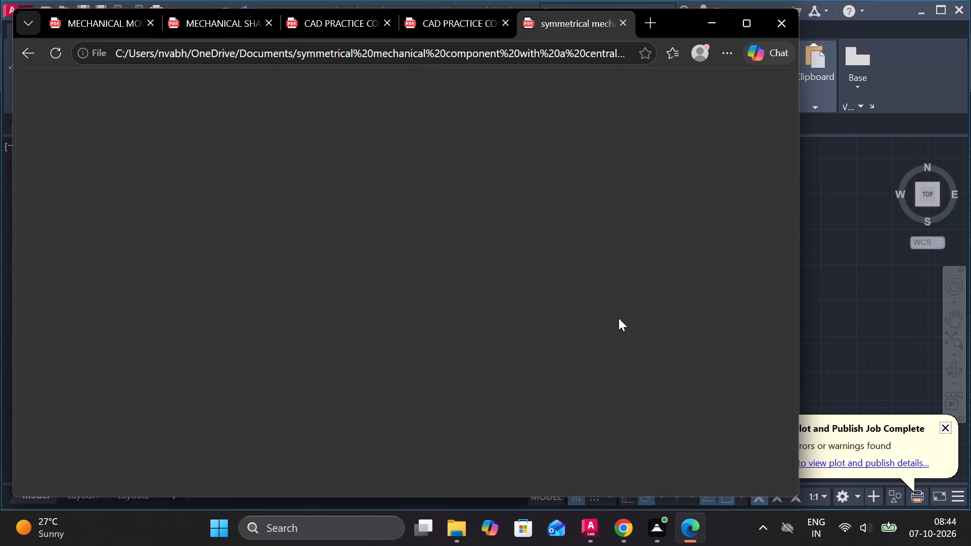
{"action": "scroll", "coordinate": [534, 331], "scroll_direction": "down", "scroll_amount": 2}
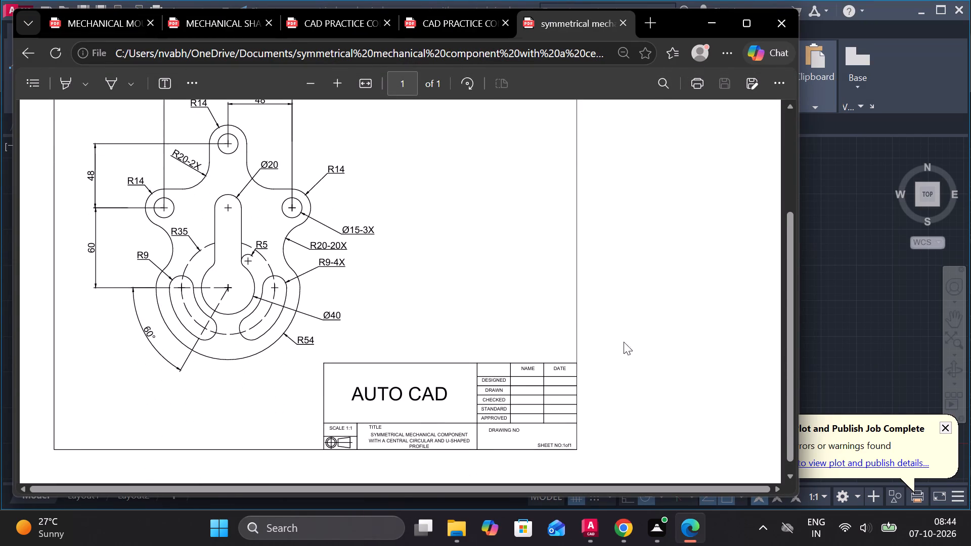